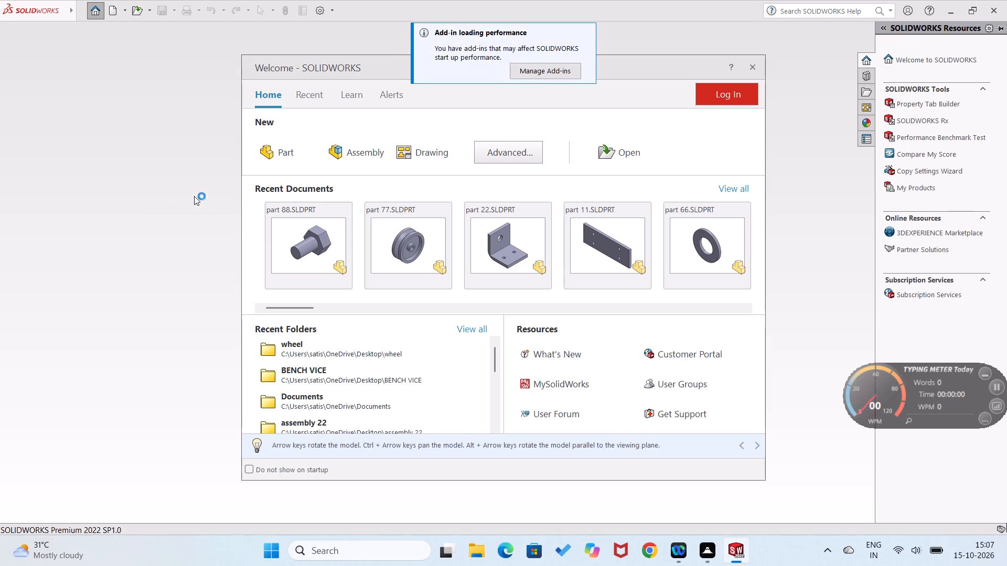
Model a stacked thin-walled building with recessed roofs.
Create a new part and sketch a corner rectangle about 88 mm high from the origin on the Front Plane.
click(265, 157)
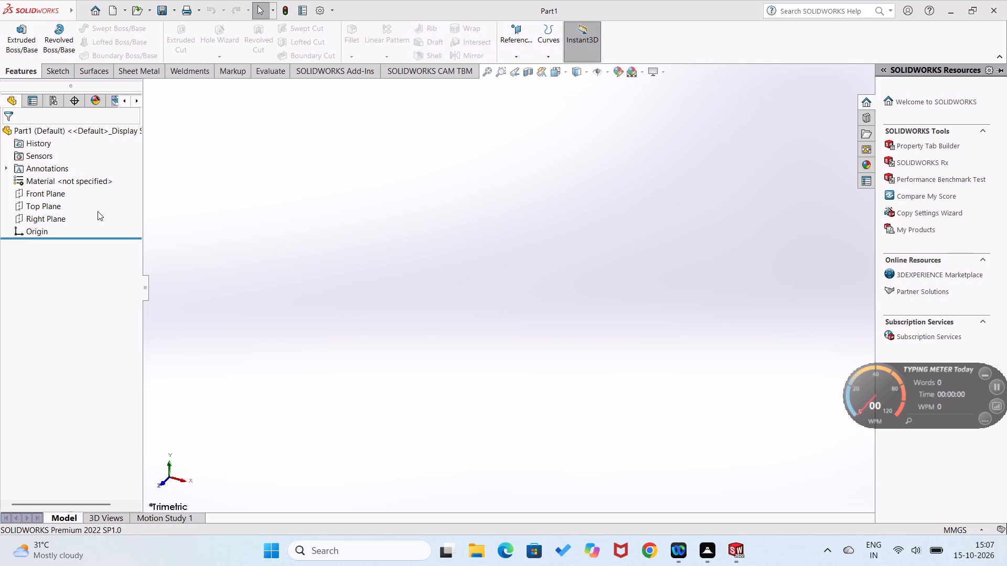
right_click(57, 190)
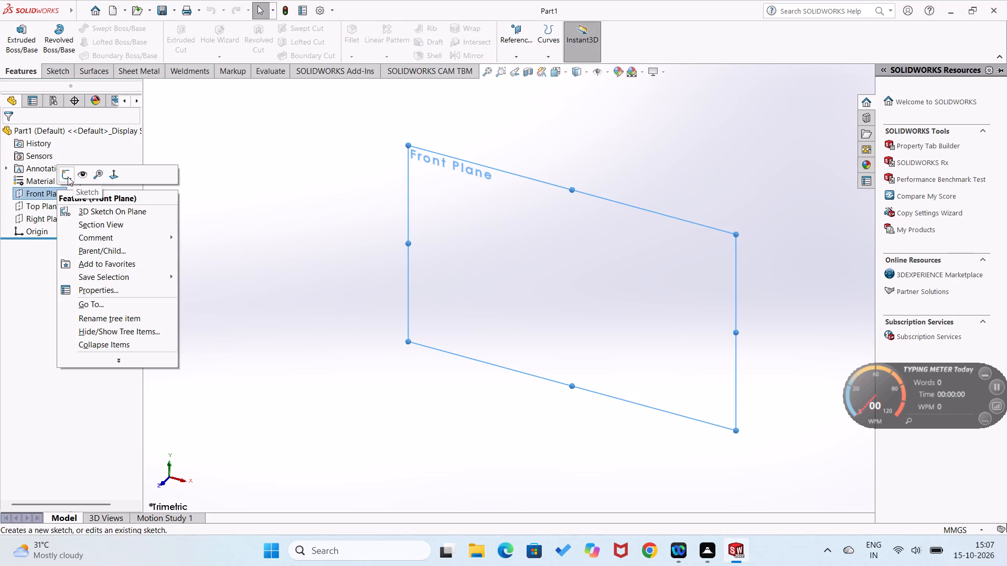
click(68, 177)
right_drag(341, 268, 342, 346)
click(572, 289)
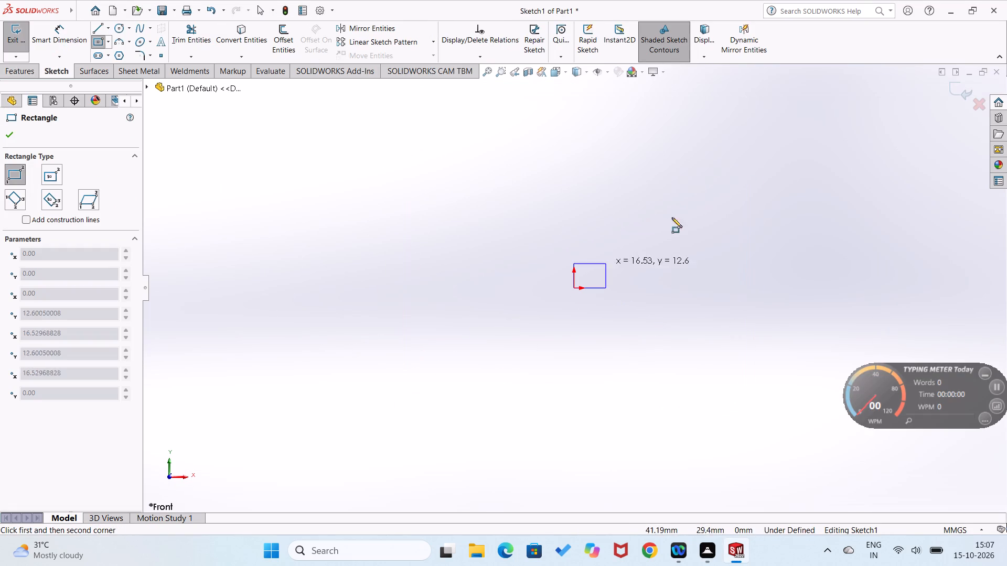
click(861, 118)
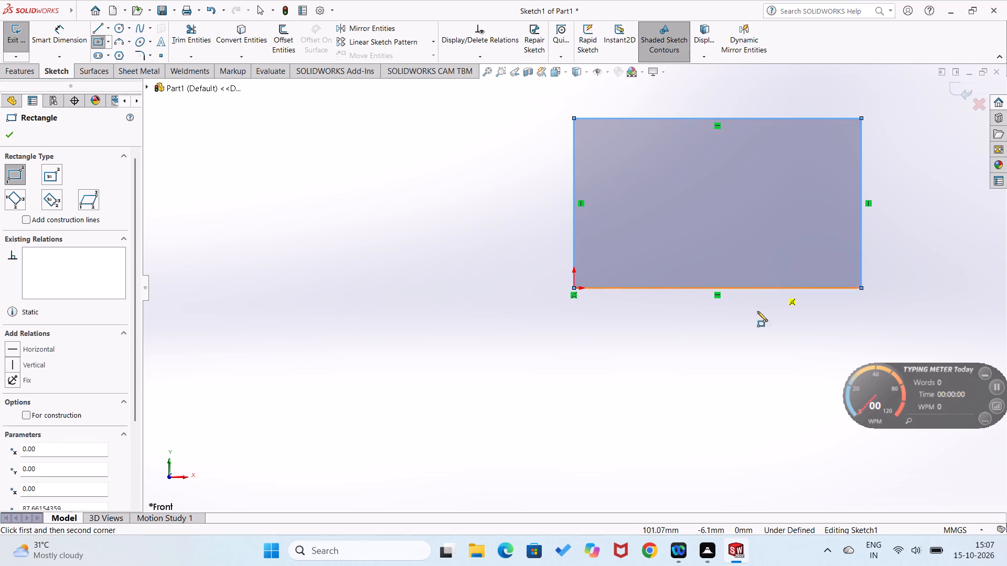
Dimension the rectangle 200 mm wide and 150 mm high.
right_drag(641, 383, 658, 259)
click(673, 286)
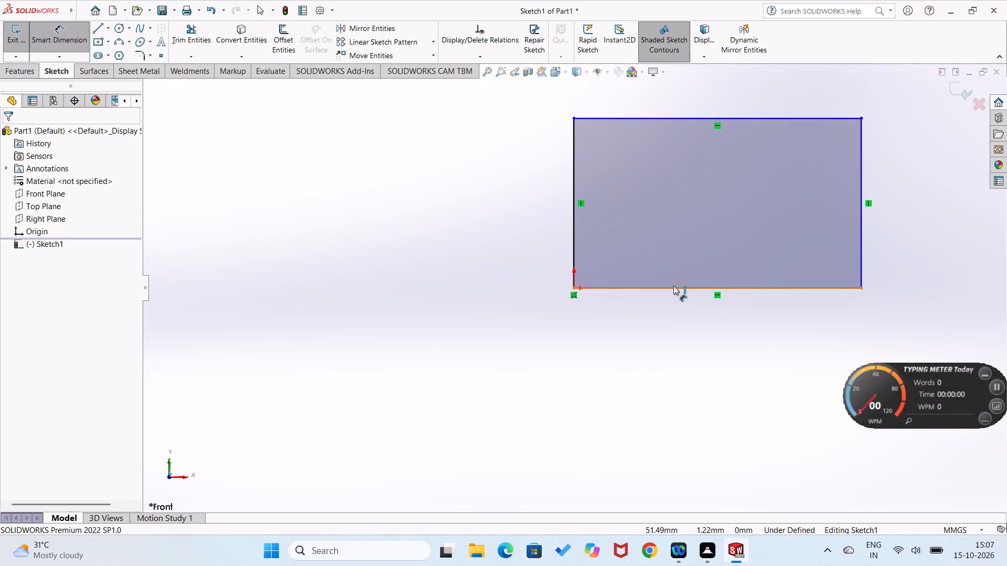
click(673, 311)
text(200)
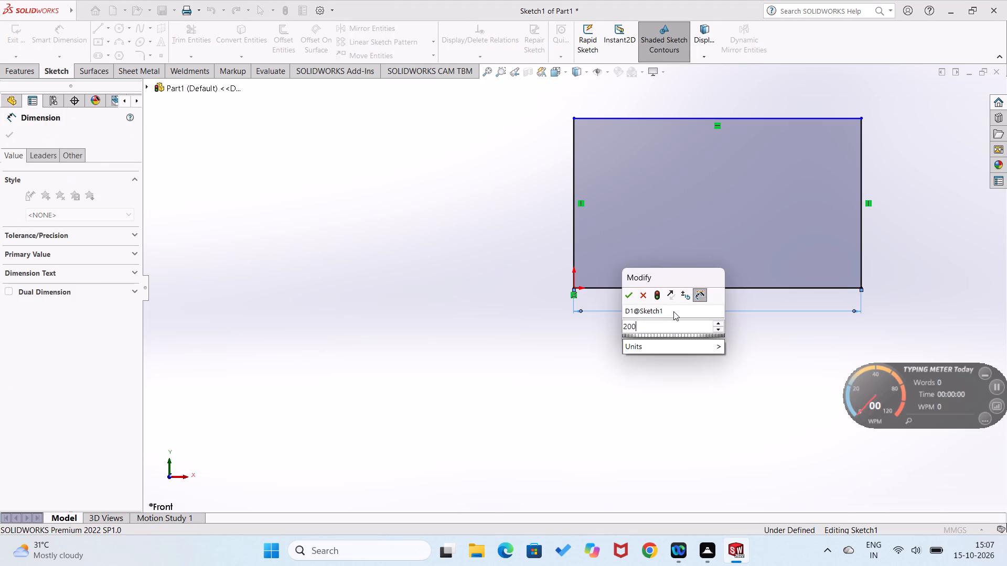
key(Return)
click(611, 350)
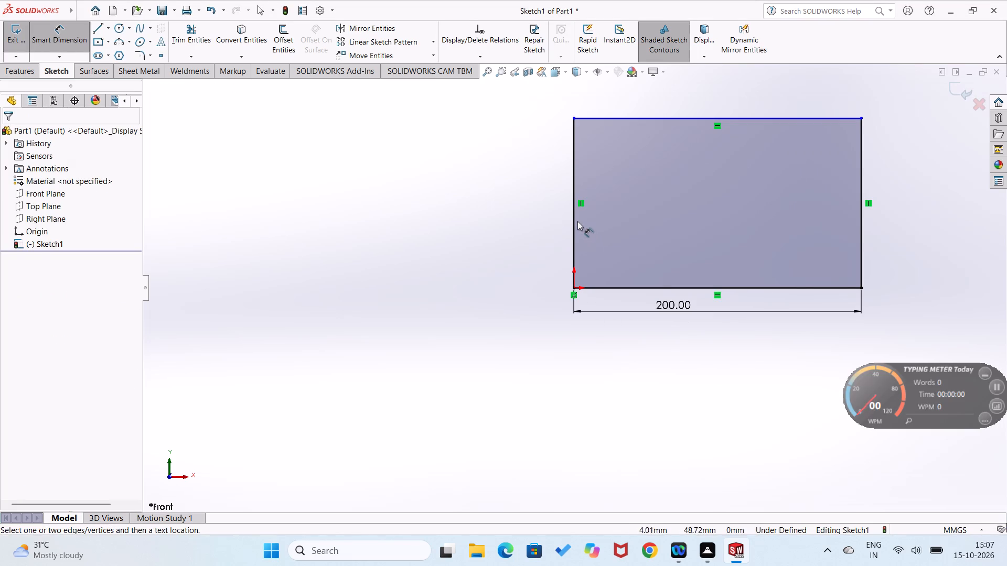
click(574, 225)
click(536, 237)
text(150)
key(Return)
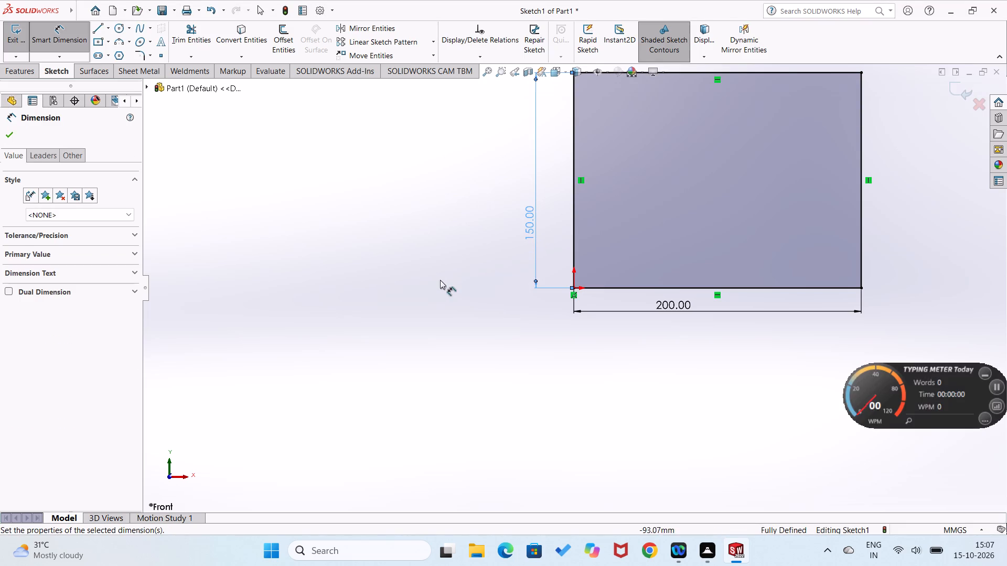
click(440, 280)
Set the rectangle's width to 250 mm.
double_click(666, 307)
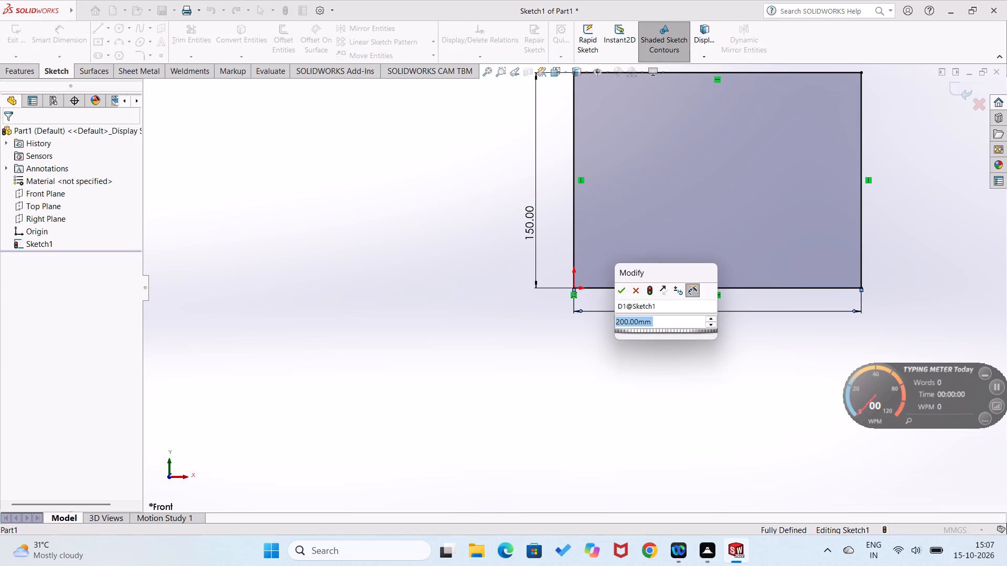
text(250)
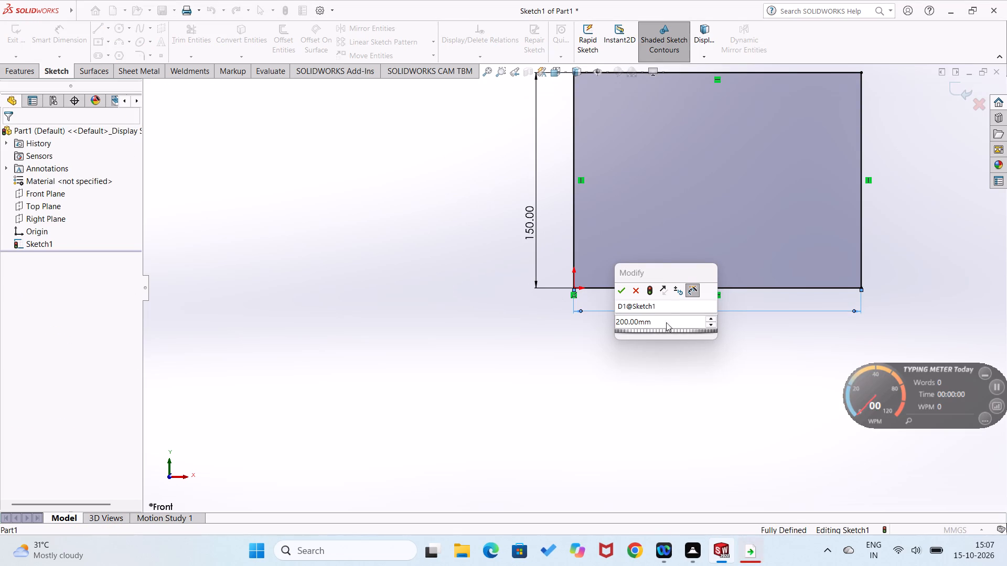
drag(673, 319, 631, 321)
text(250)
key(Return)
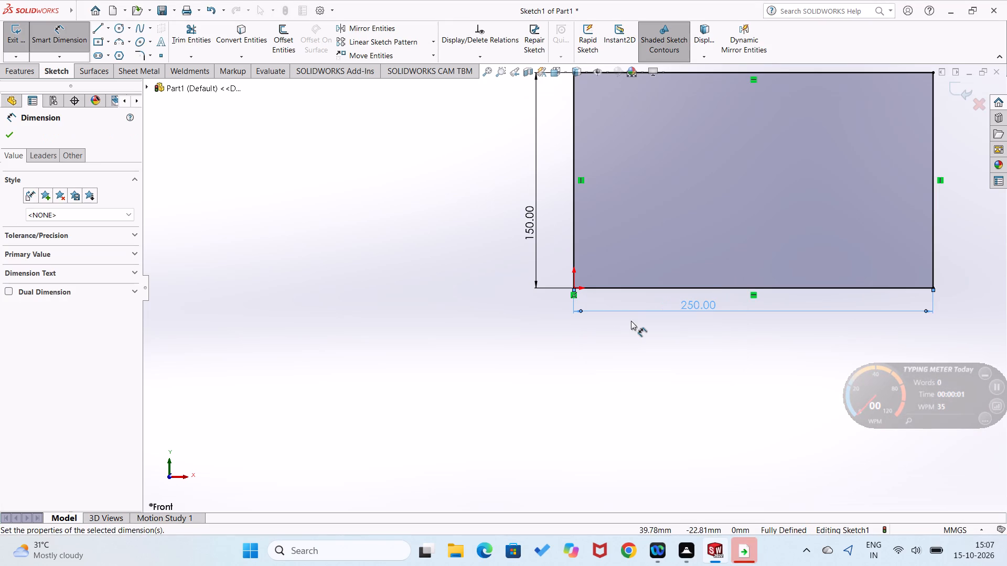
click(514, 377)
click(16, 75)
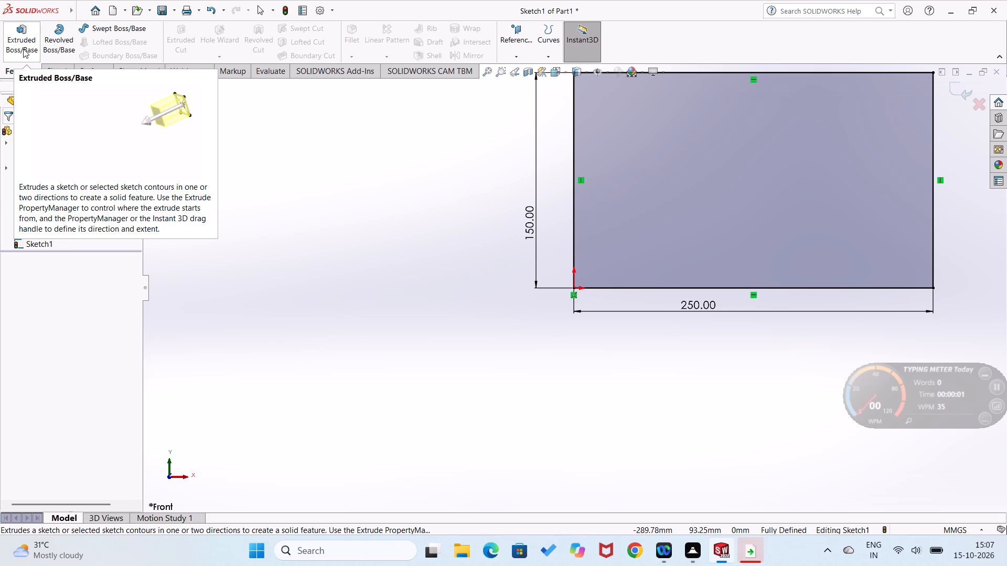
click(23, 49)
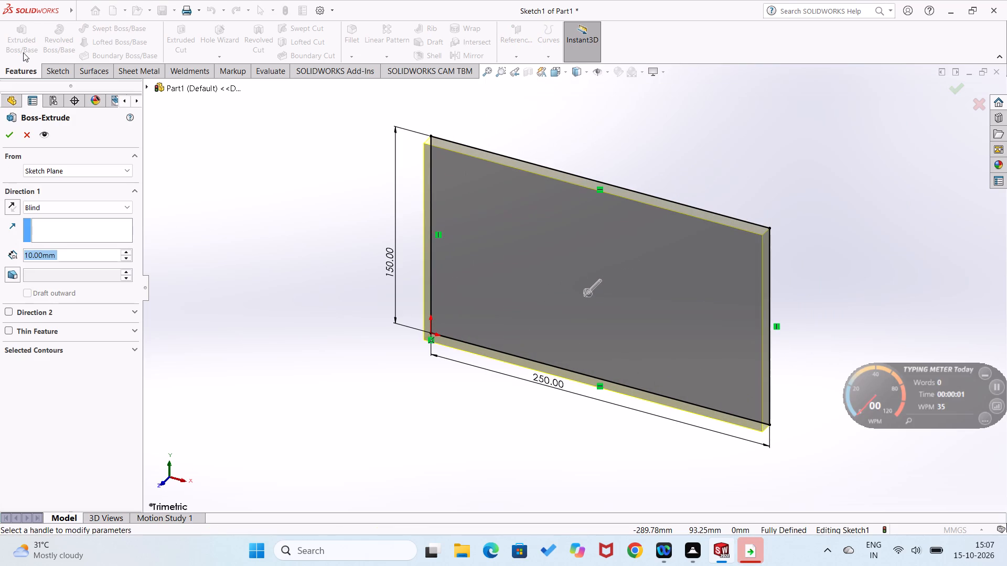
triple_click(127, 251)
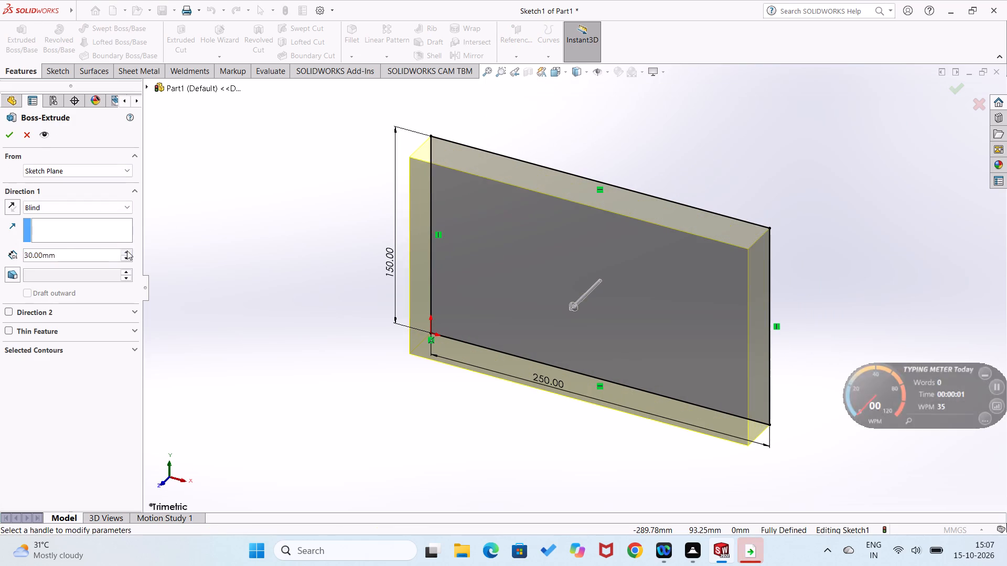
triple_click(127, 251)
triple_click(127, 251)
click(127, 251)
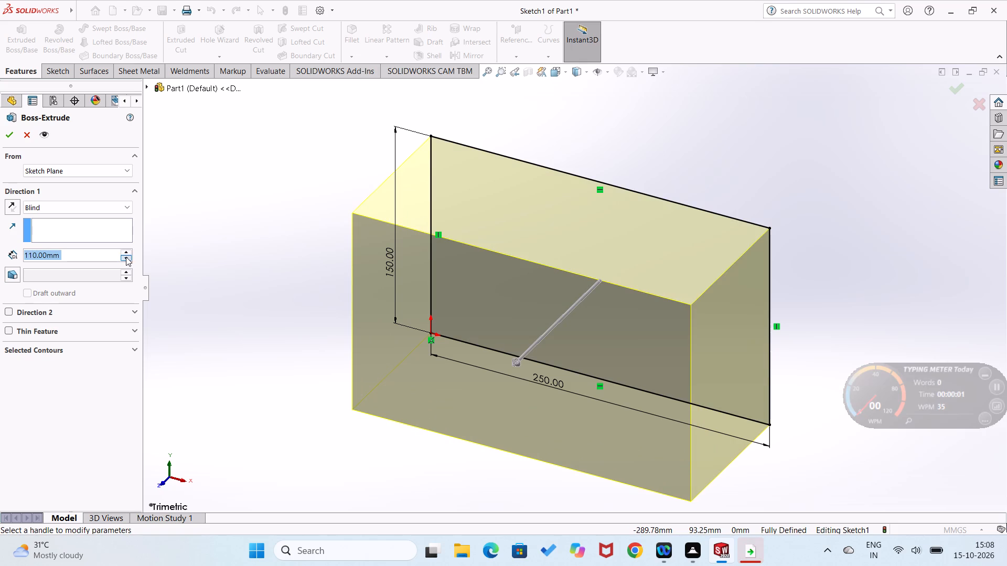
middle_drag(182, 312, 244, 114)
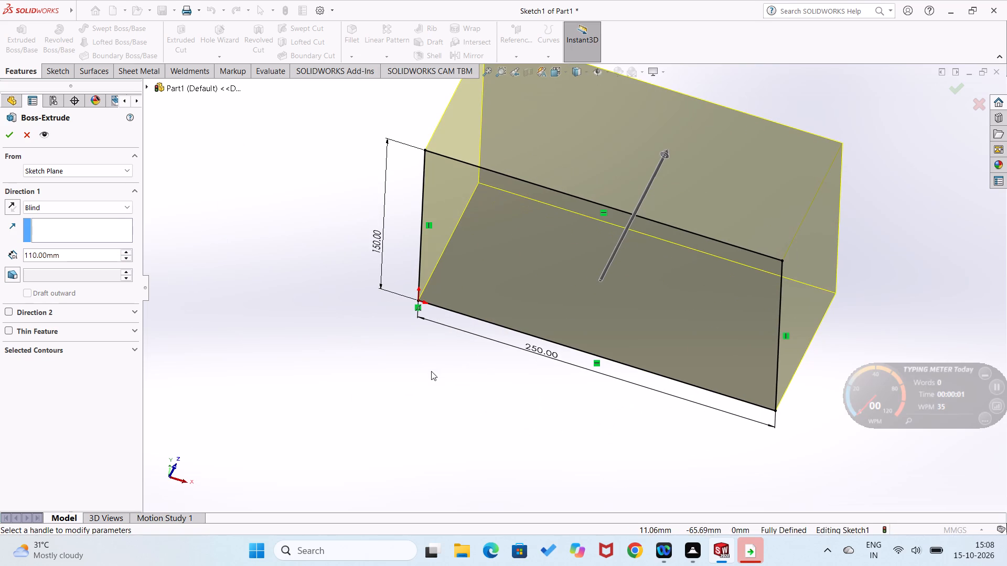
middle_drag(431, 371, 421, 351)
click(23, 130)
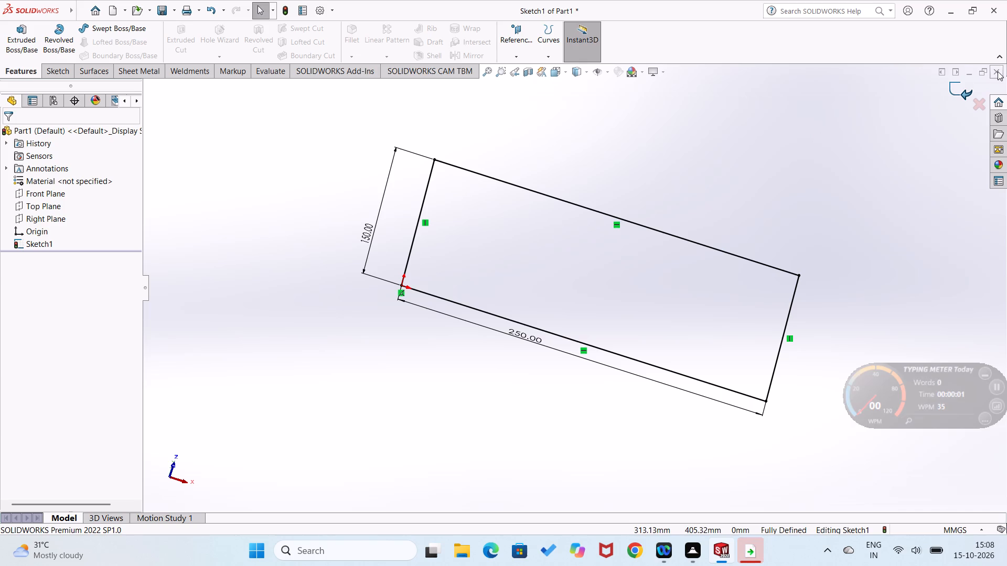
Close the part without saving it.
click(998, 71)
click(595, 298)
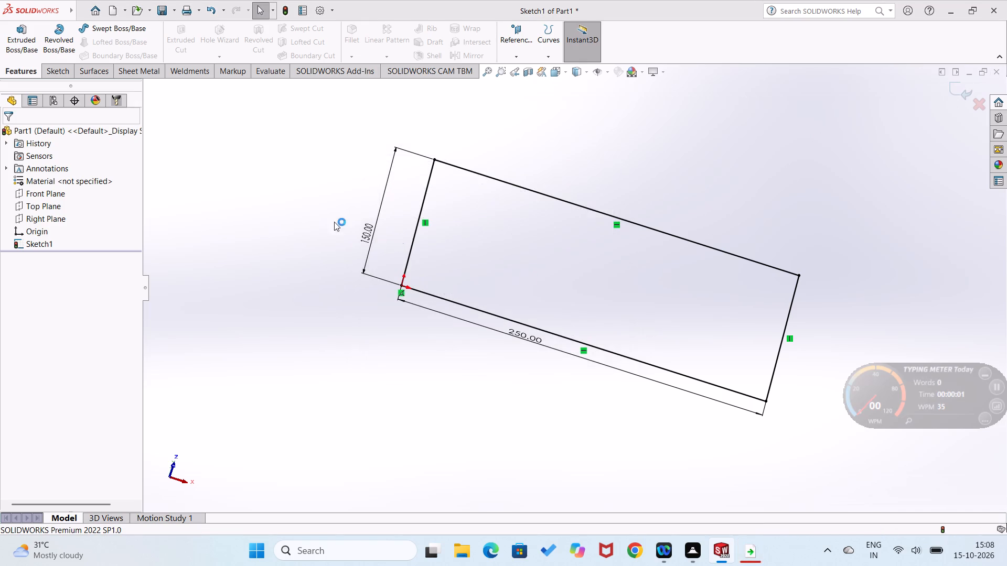
Create a new part and sketch a corner rectangle about 238 by 125 mm from the origin on the Top Plane.
click(94, 12)
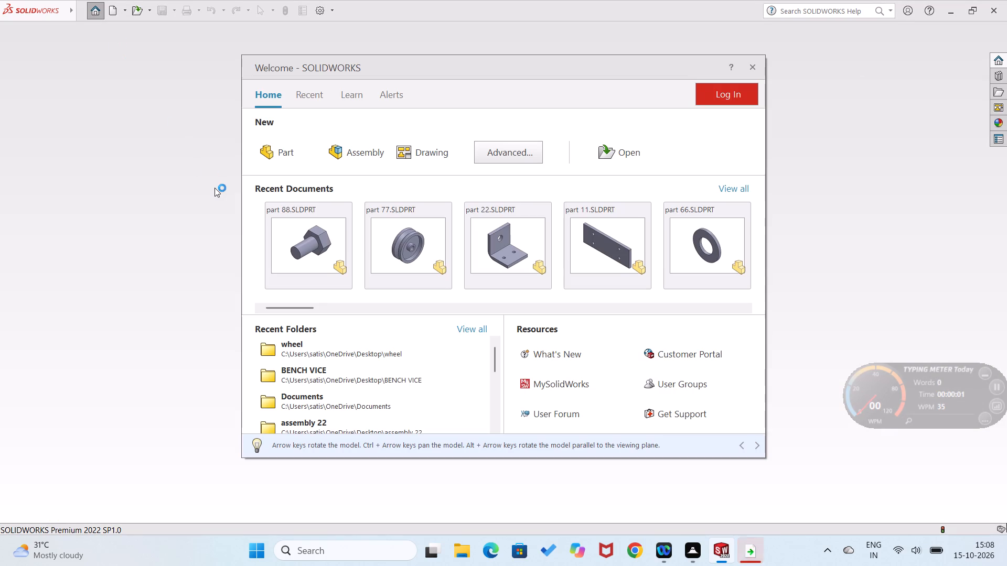
click(290, 157)
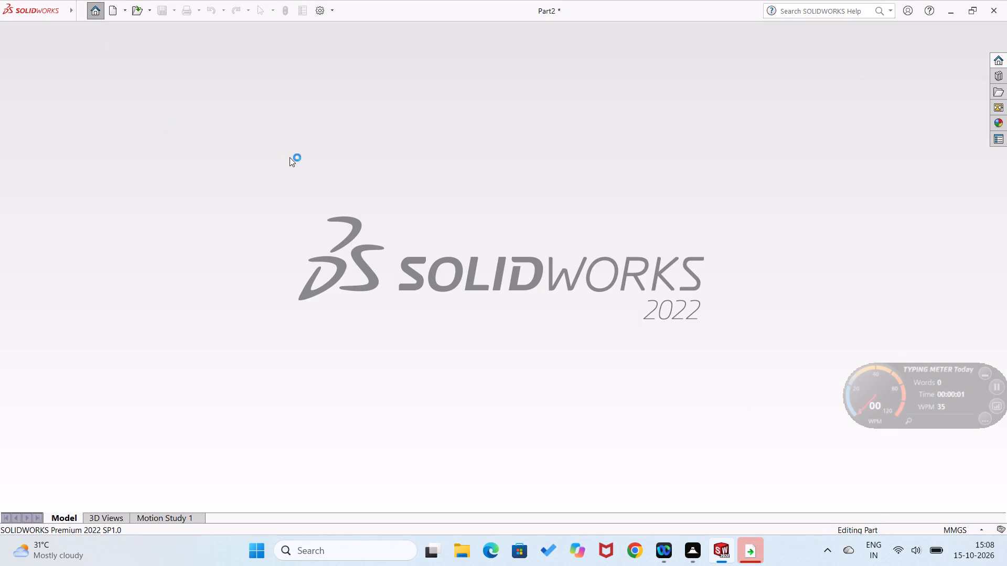
right_click(38, 206)
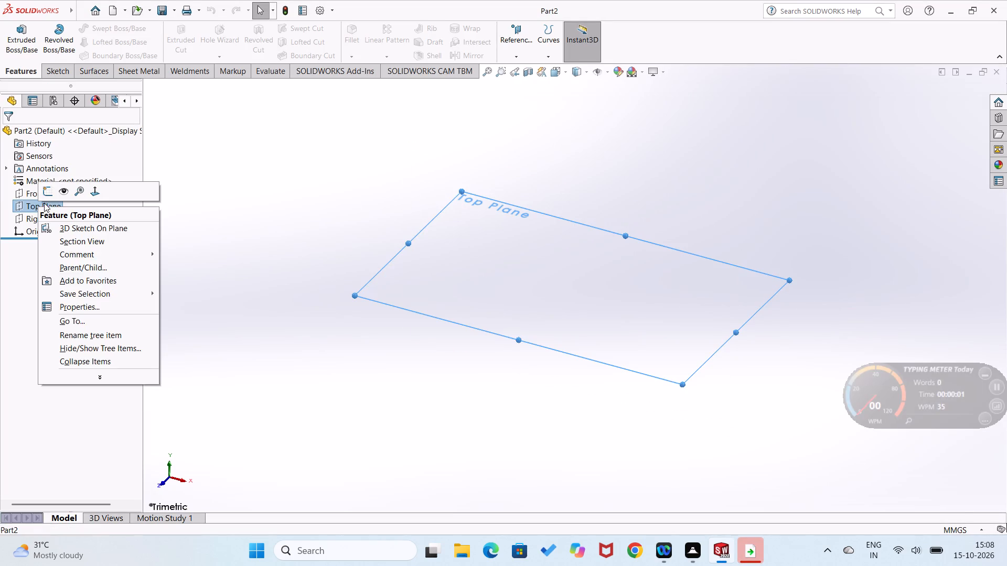
click(49, 192)
right_drag(474, 277, 472, 359)
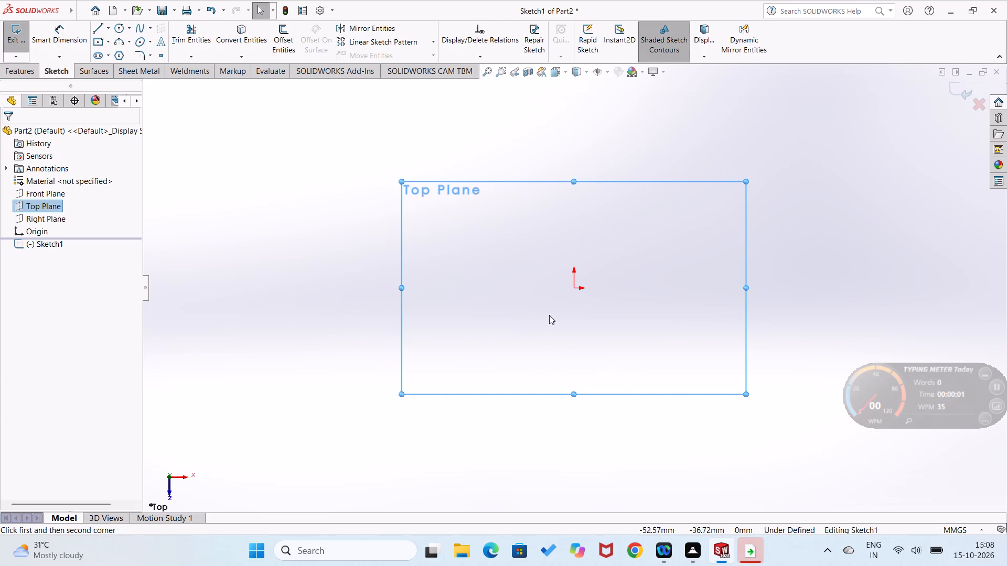
click(572, 287)
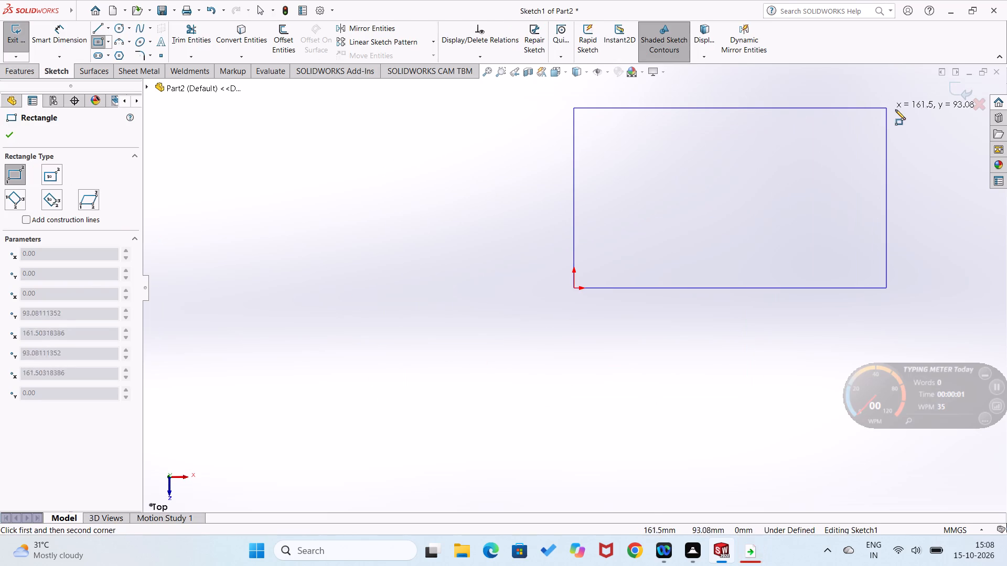
scroll(897, 112, up, 2)
click(893, 119)
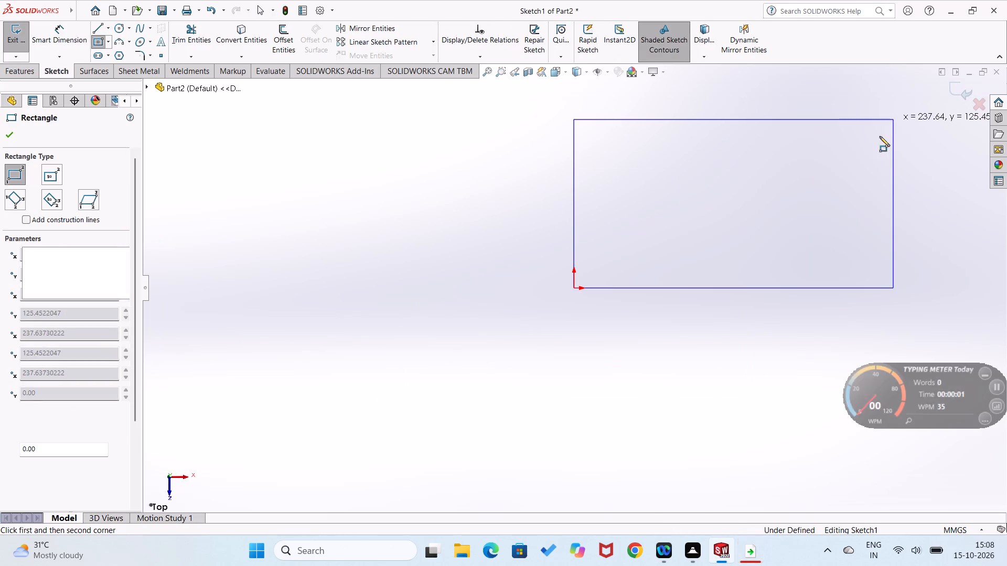
Dimension the rectangle 300 mm wide and 200 mm high.
right_drag(504, 331, 520, 215)
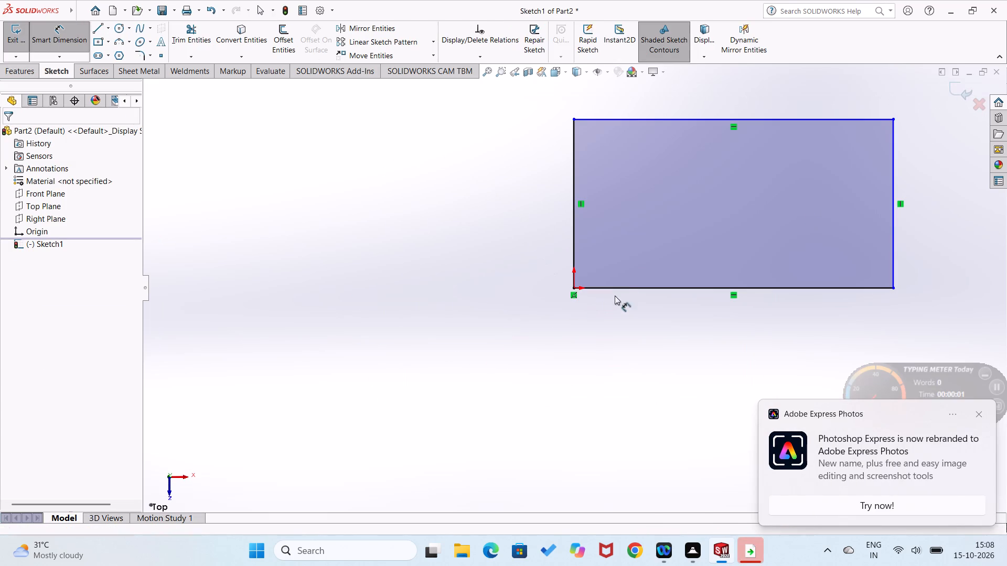
click(623, 285)
click(632, 322)
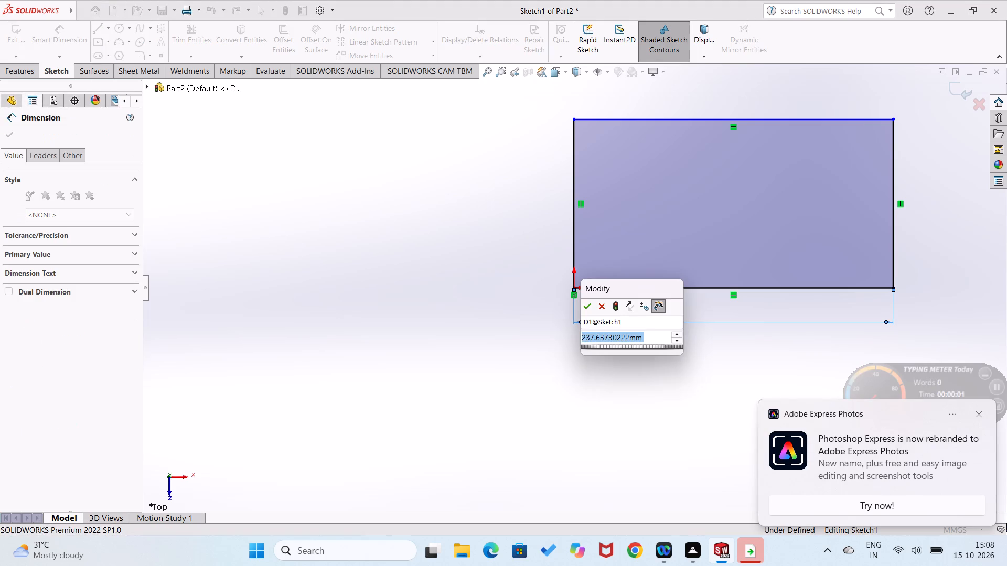
text(300)
key(Return)
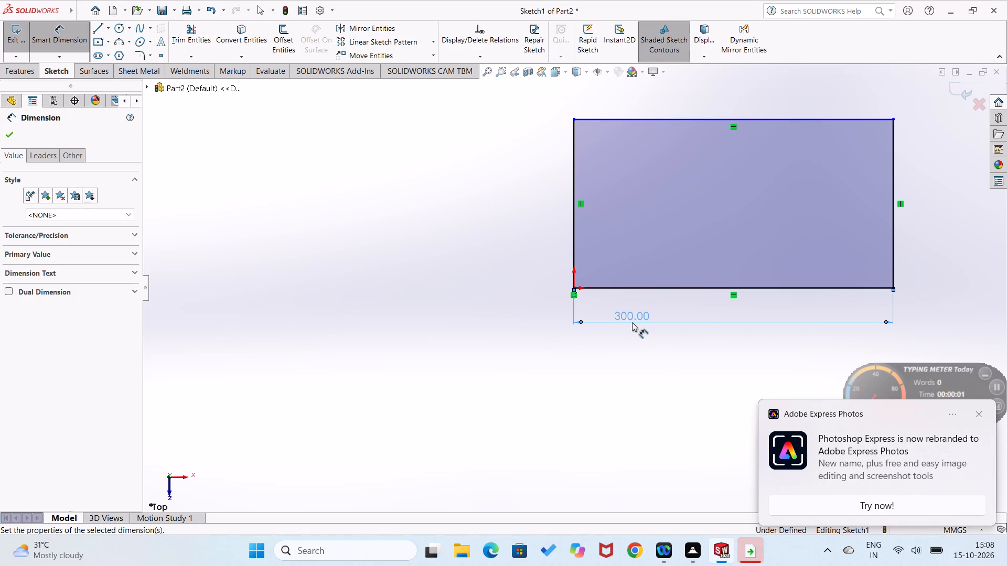
click(573, 244)
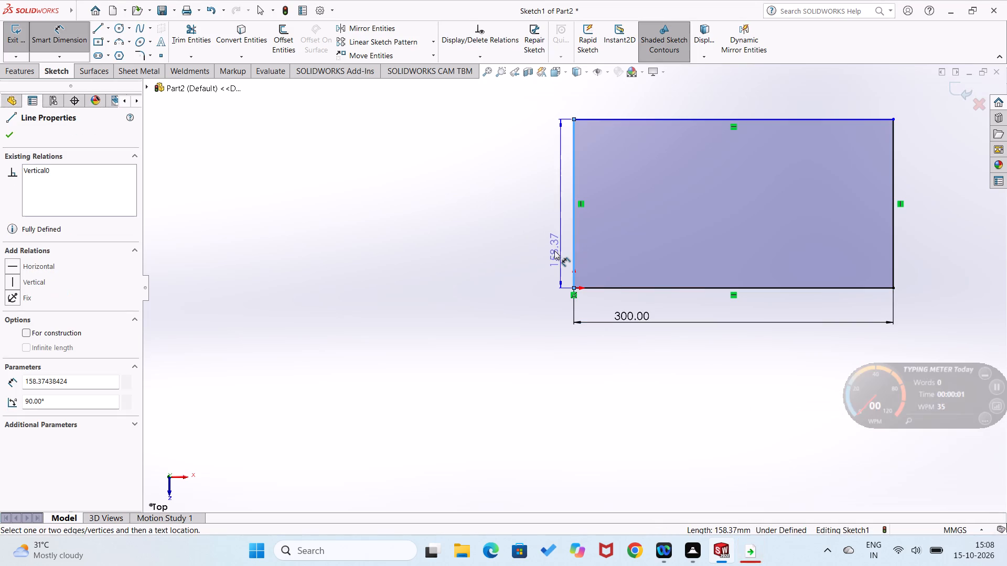
click(553, 251)
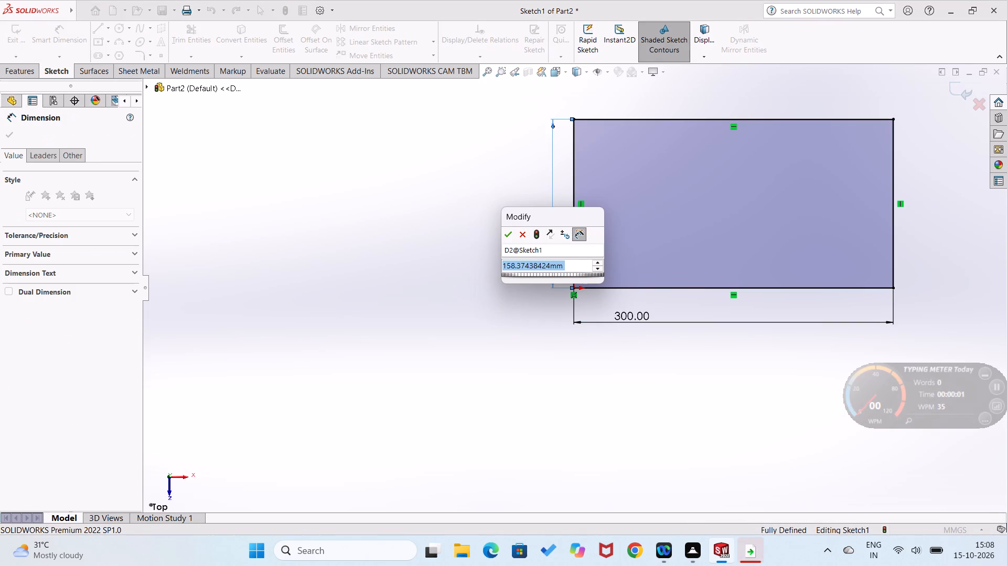
text(200)
key(Return)
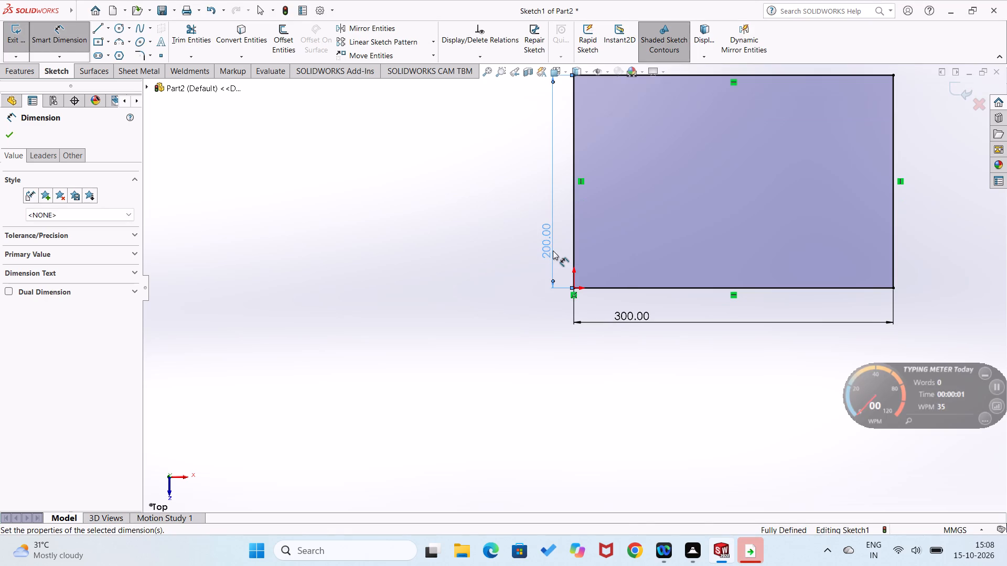
click(424, 282)
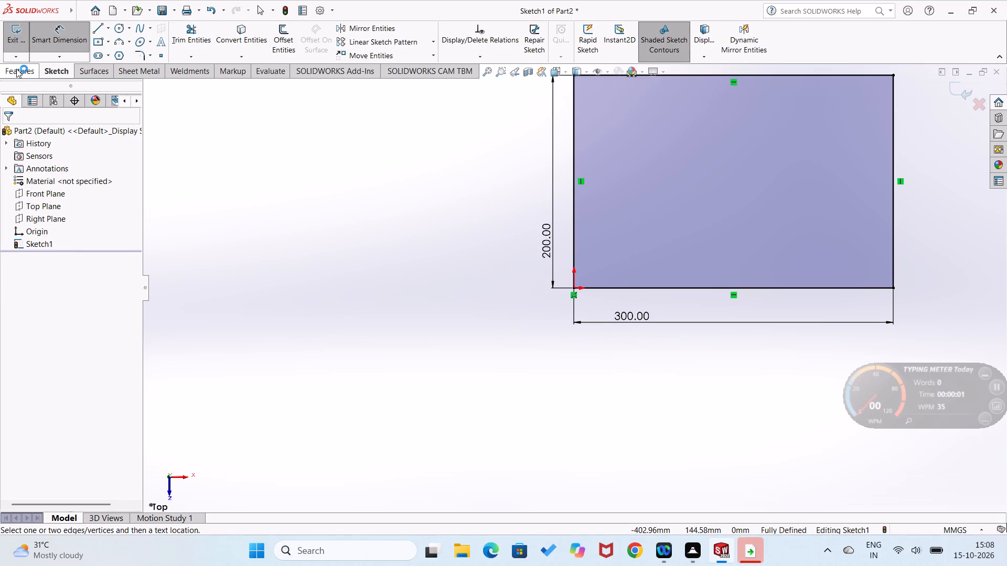
Extrude the 300 by 200 mm rectangle into a solid.
click(16, 69)
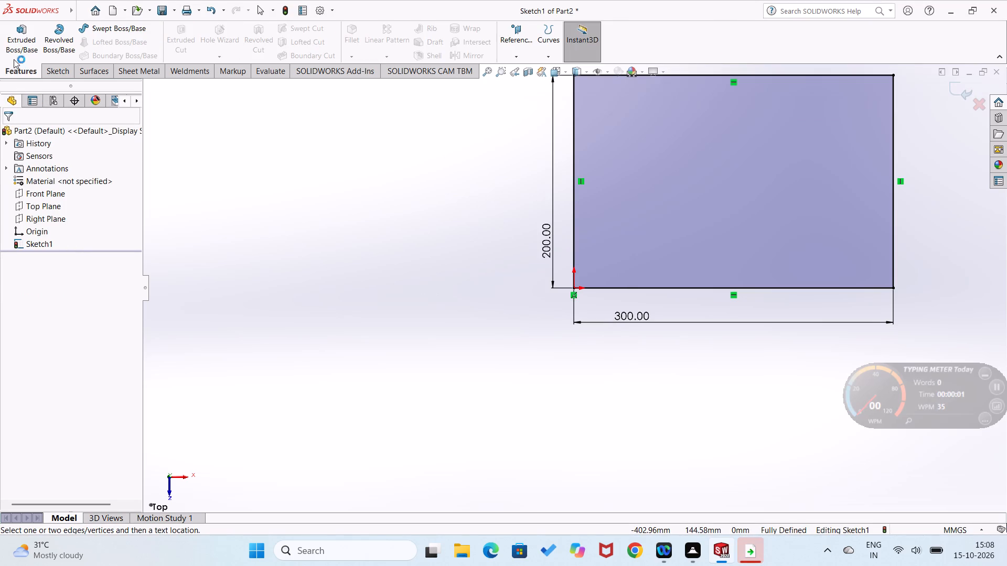
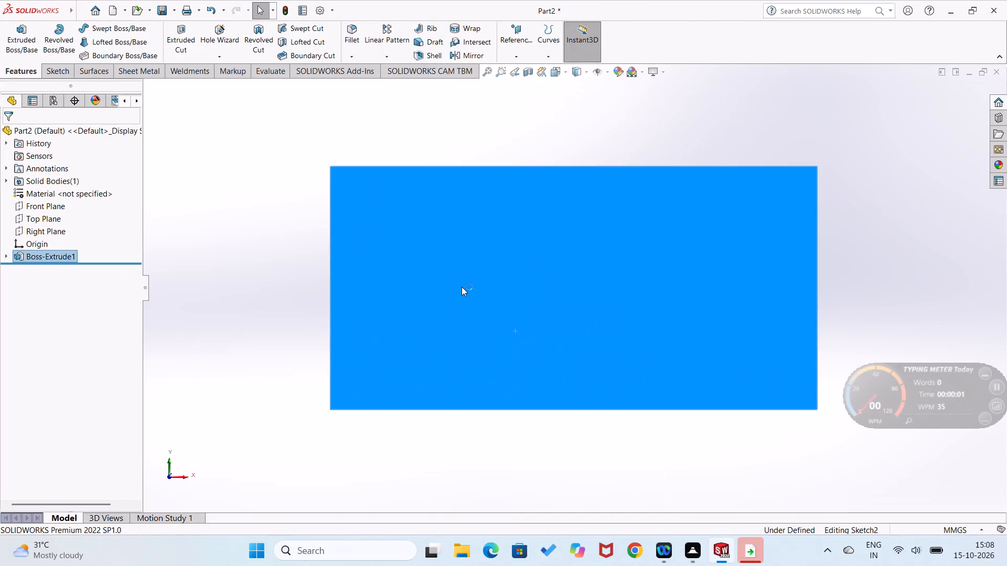
Sketch a corner rectangle about 51 mm wide and 96 mm high near the bottom edge of the block's front face.
right_click(284, 280)
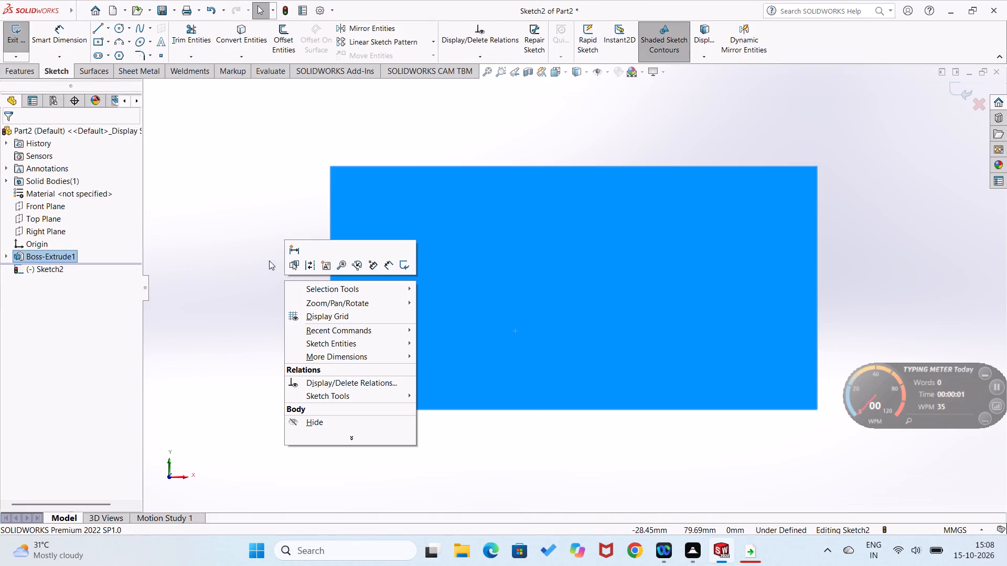
drag(269, 259, 268, 324)
right_drag(279, 281, 264, 359)
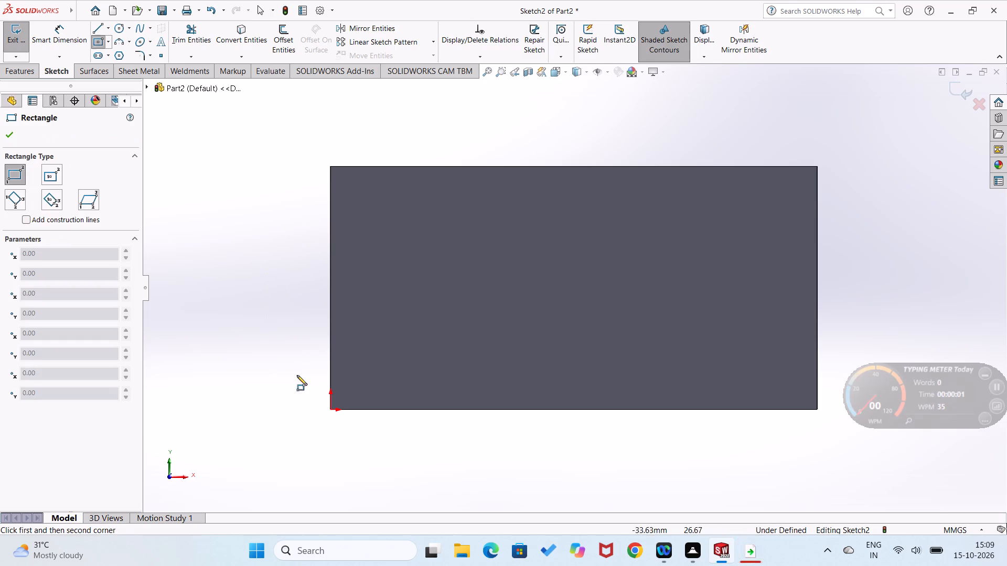
click(392, 404)
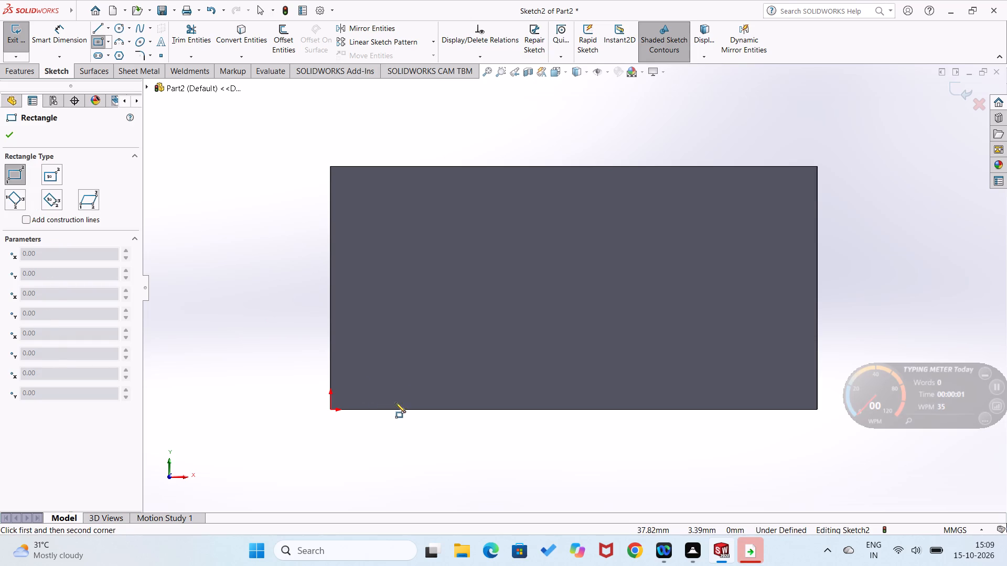
click(474, 248)
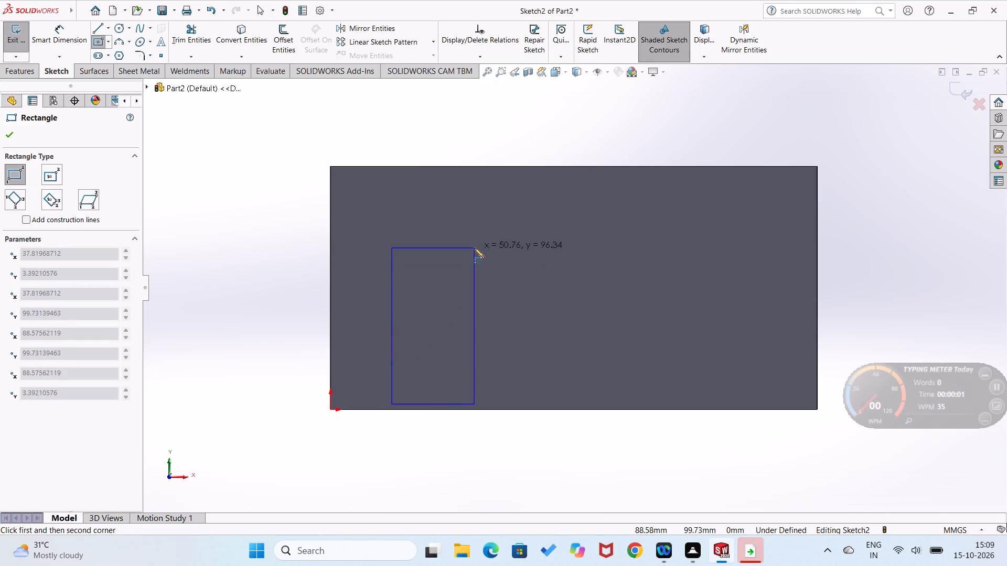
Dimension the rectangle's lower-left corner 3 mm vertically and 40 mm horizontally from the origin.
right_drag(309, 440, 309, 349)
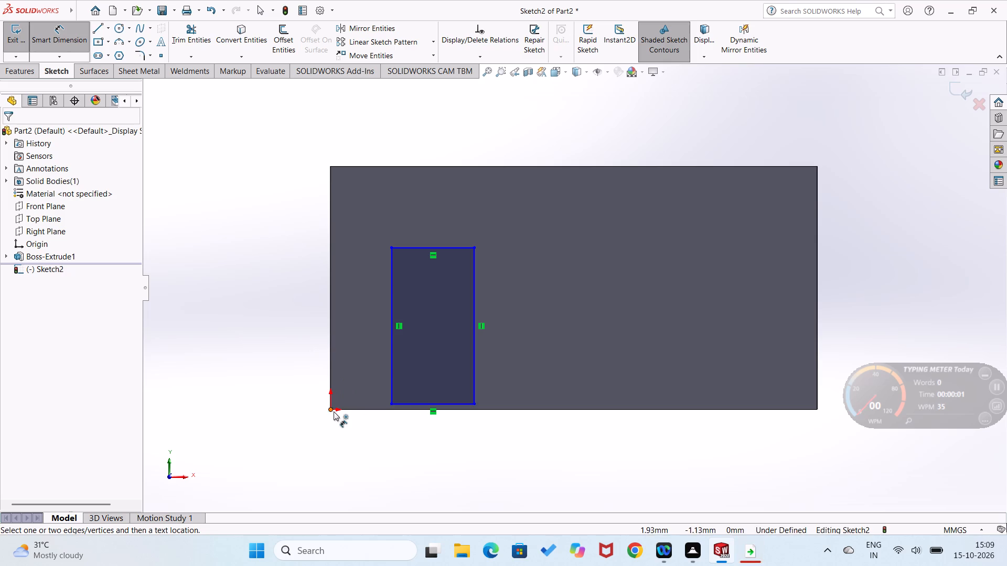
click(333, 411)
click(390, 406)
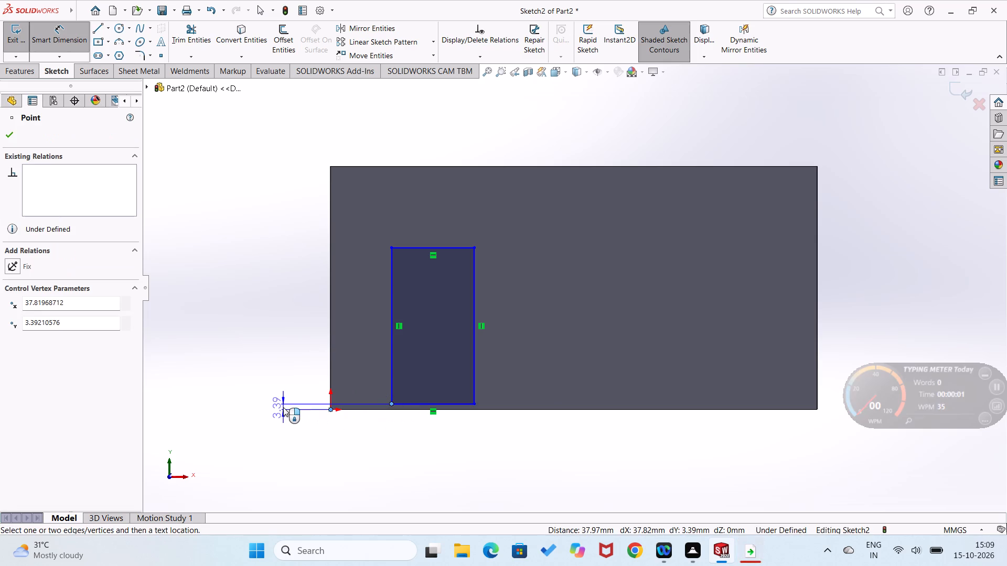
click(283, 407)
key(3)
key(Return)
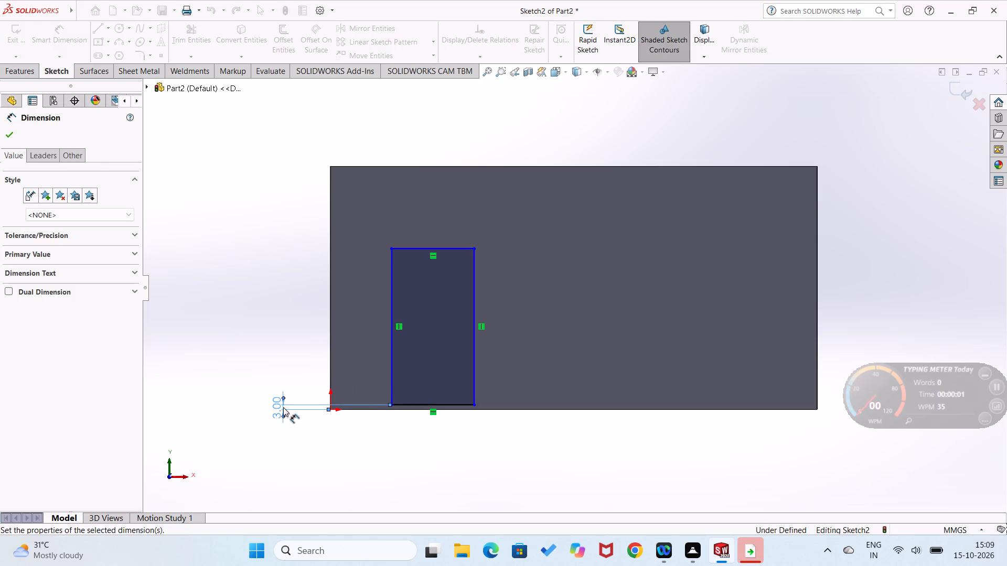
click(223, 322)
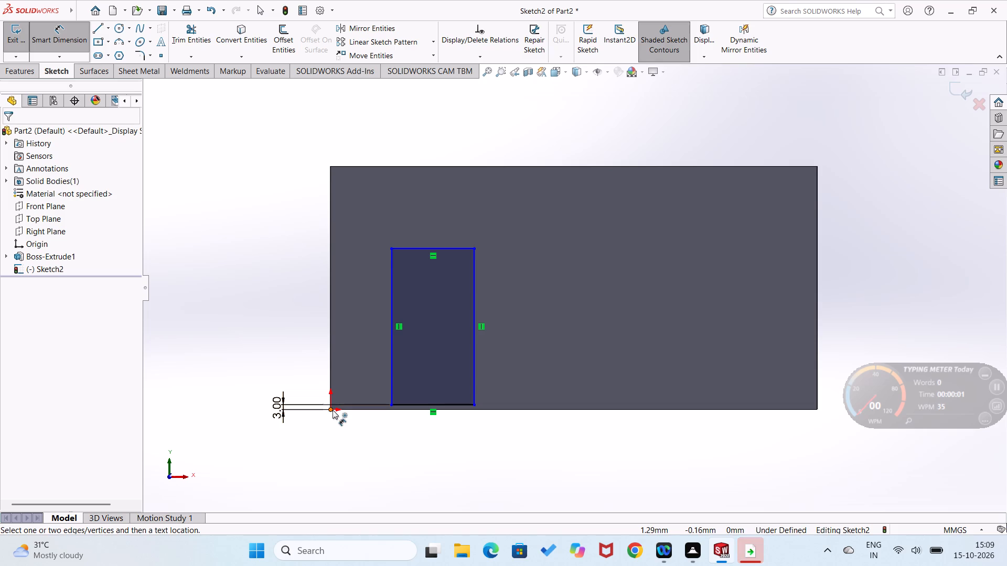
click(333, 410)
click(393, 406)
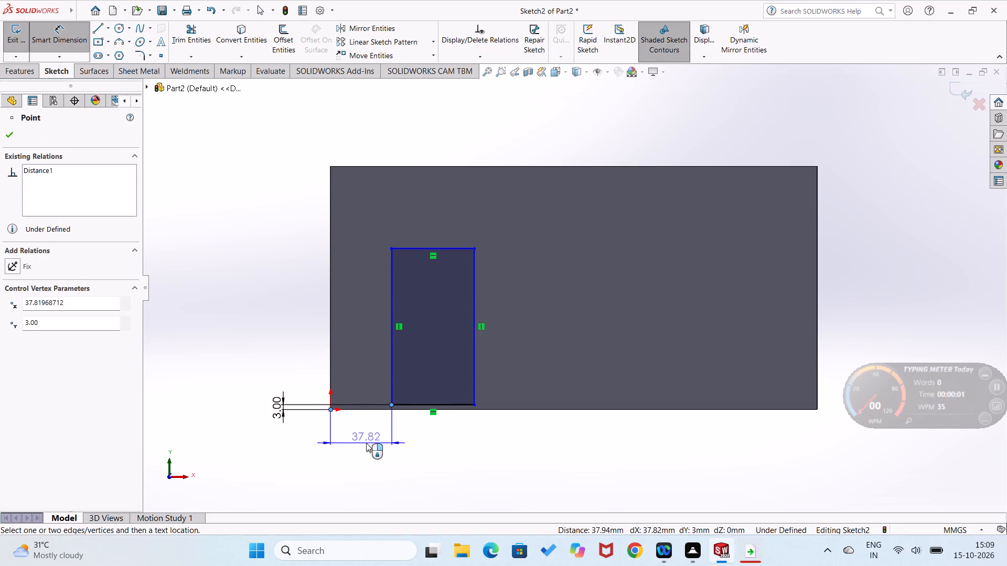
click(366, 443)
text(40)
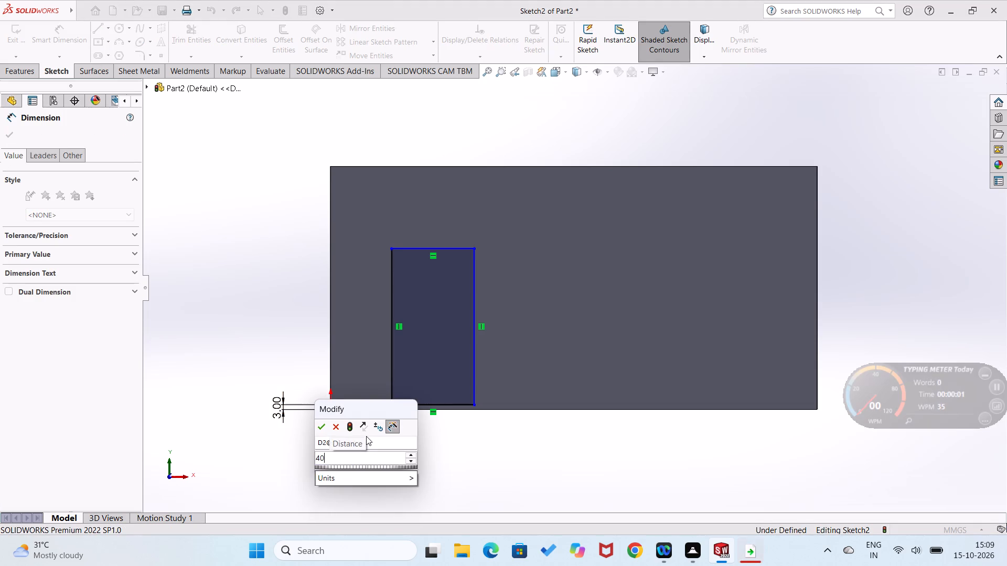
key(Return)
click(277, 316)
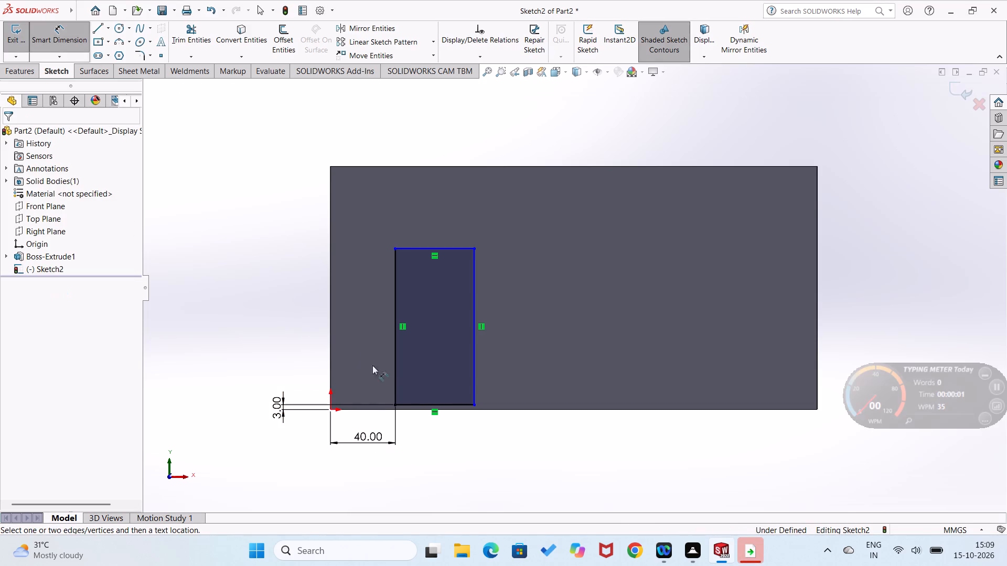
Dimension the rectangle on the front face 100 mm high and 50 mm wide.
click(398, 366)
click(383, 373)
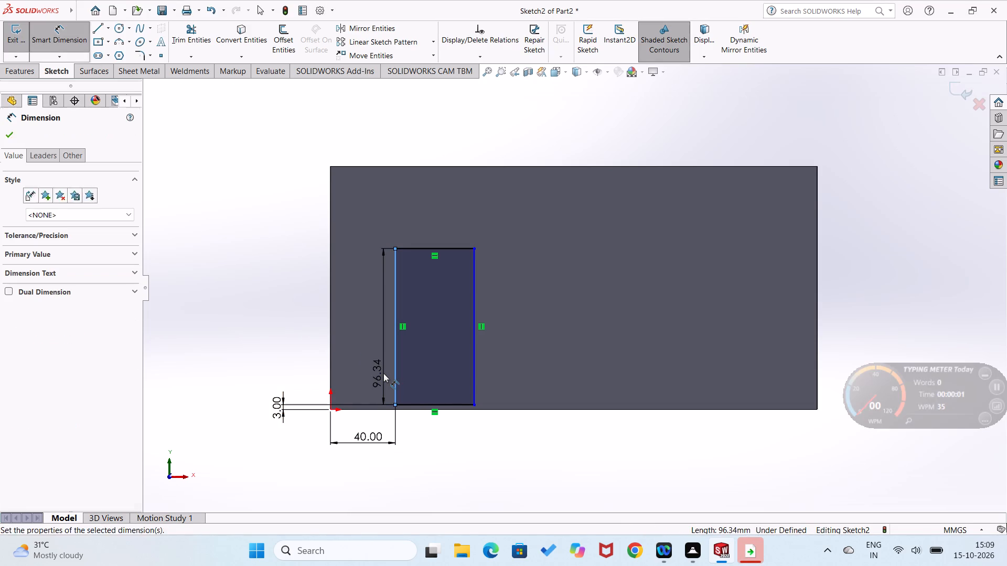
text(100)
key(Return)
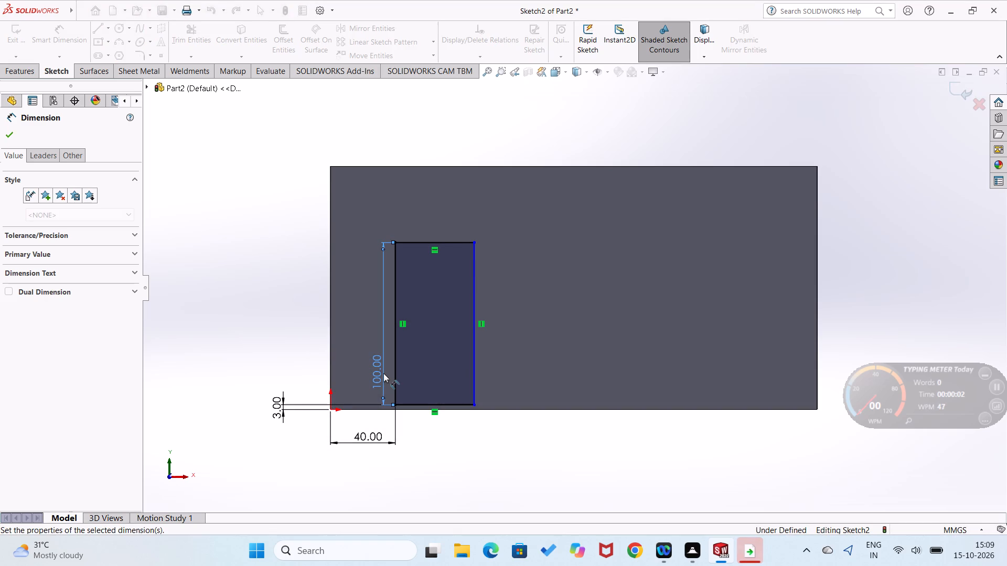
click(299, 357)
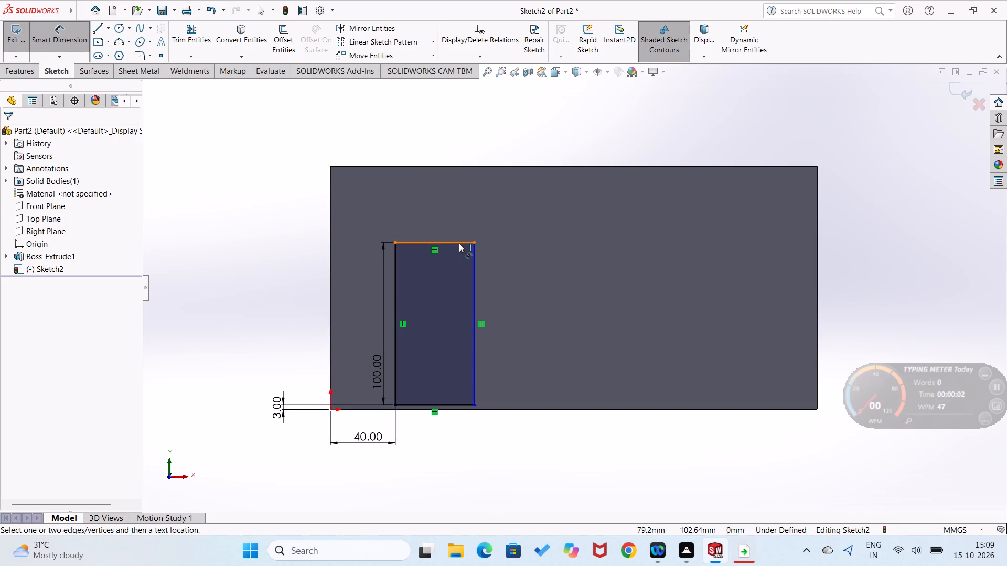
click(459, 243)
click(459, 224)
text(50)
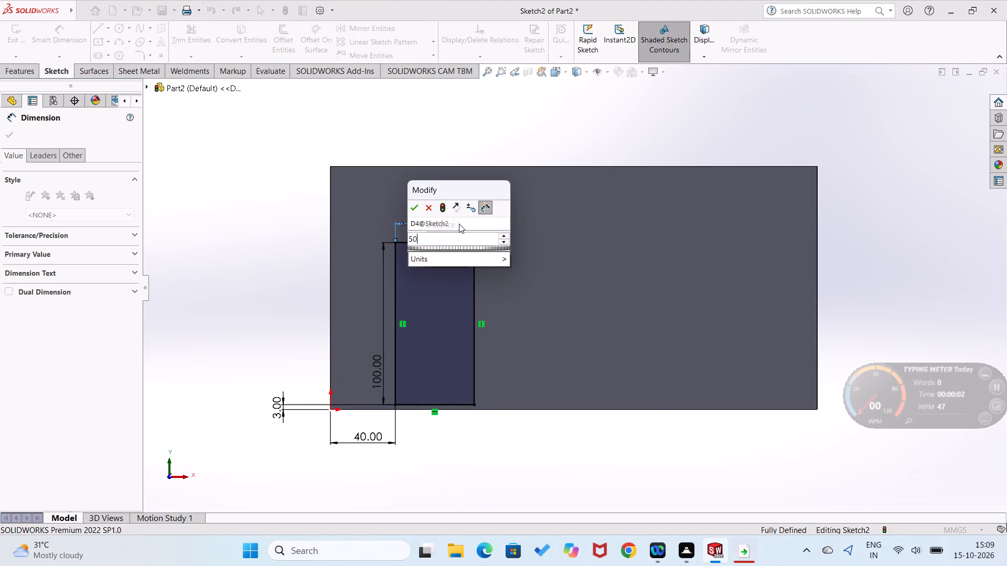
key(Return)
click(275, 286)
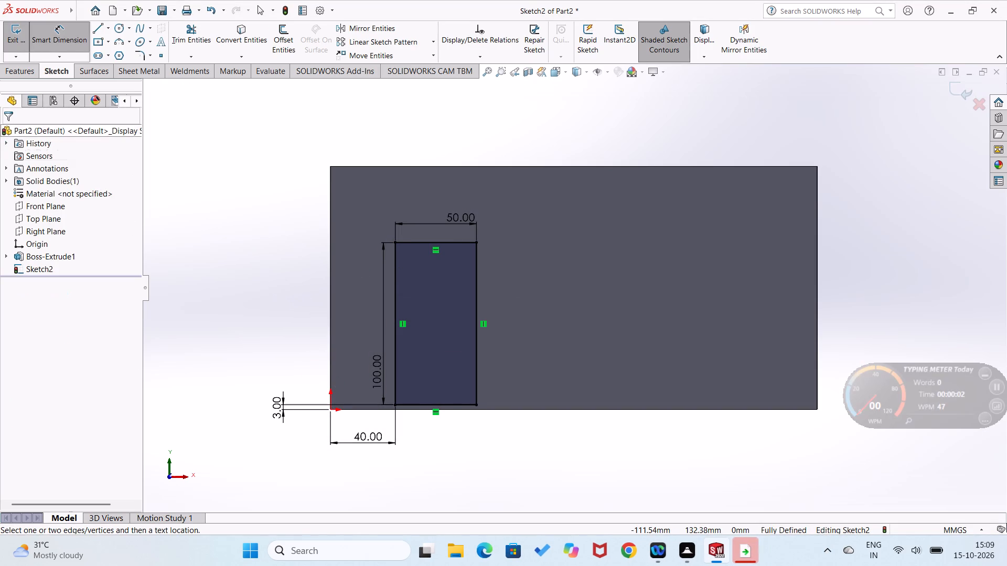
Cut-extrude the 50 by 100 mm rectangle into the block with a blind depth of 210 mm.
click(28, 70)
click(175, 37)
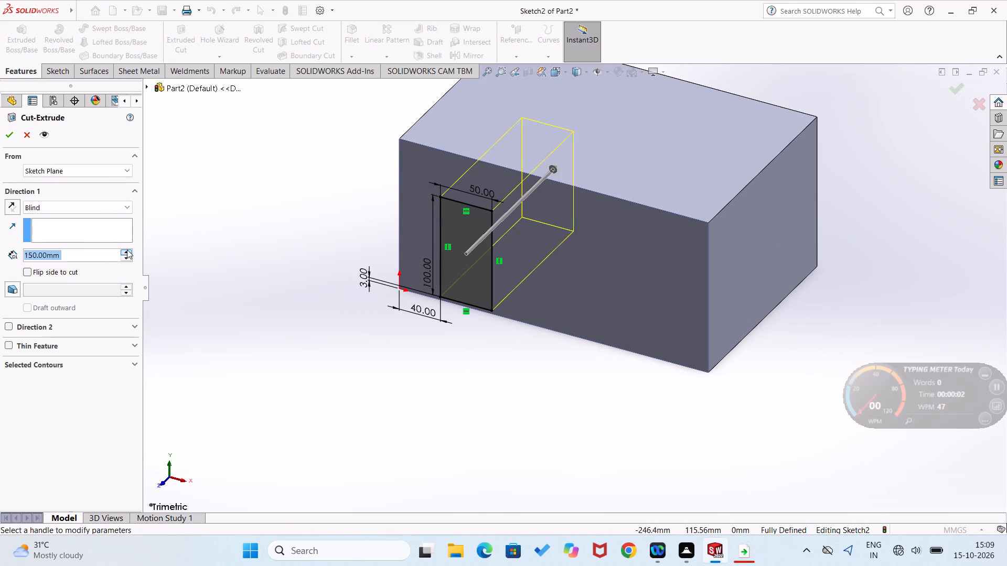
middle_drag(207, 247, 124, 466)
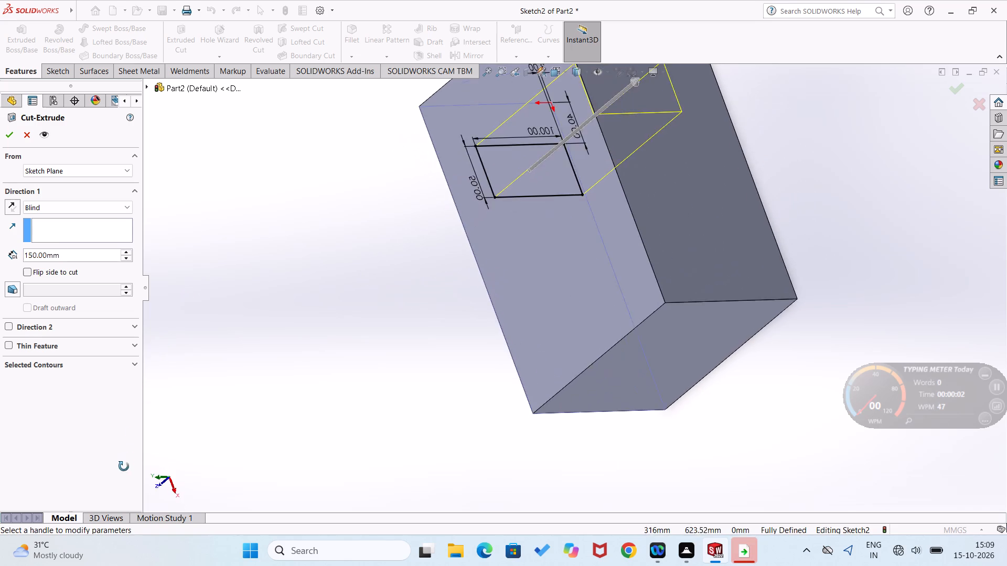
middle_drag(124, 466, 115, 470)
triple_click(125, 249)
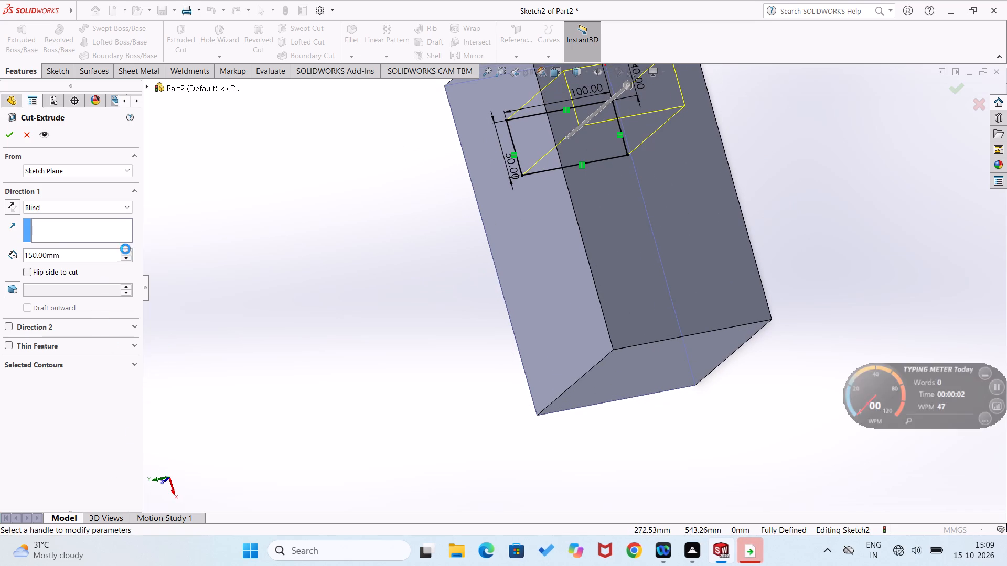
triple_click(125, 249)
click(126, 248)
double_click(126, 248)
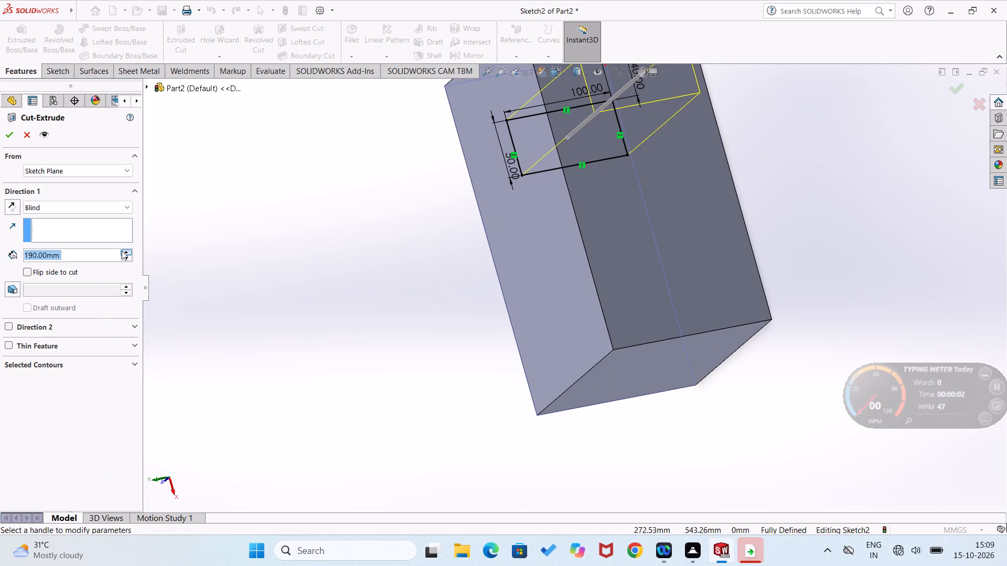
double_click(122, 251)
middle_drag(254, 318, 336, 236)
click(10, 134)
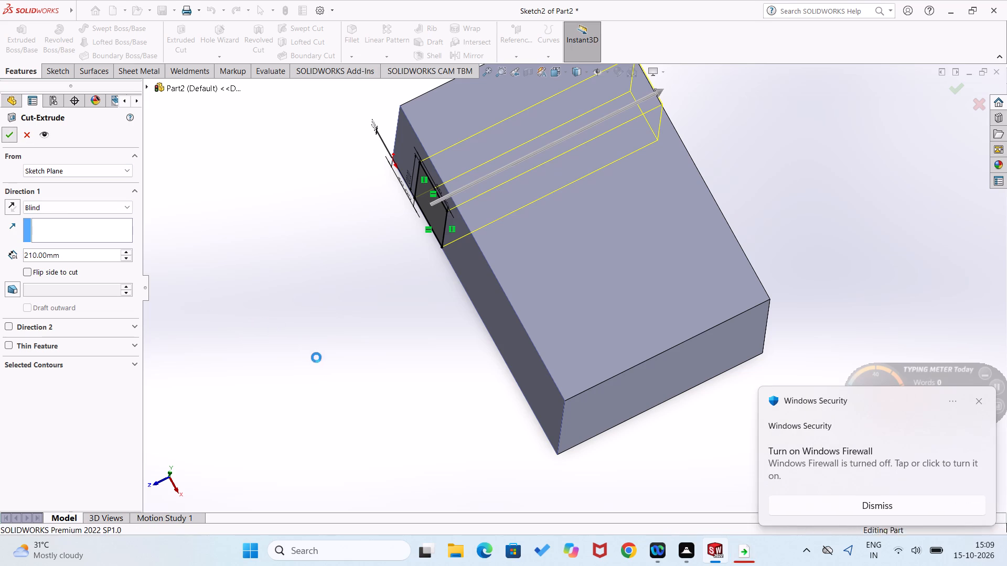
click(328, 376)
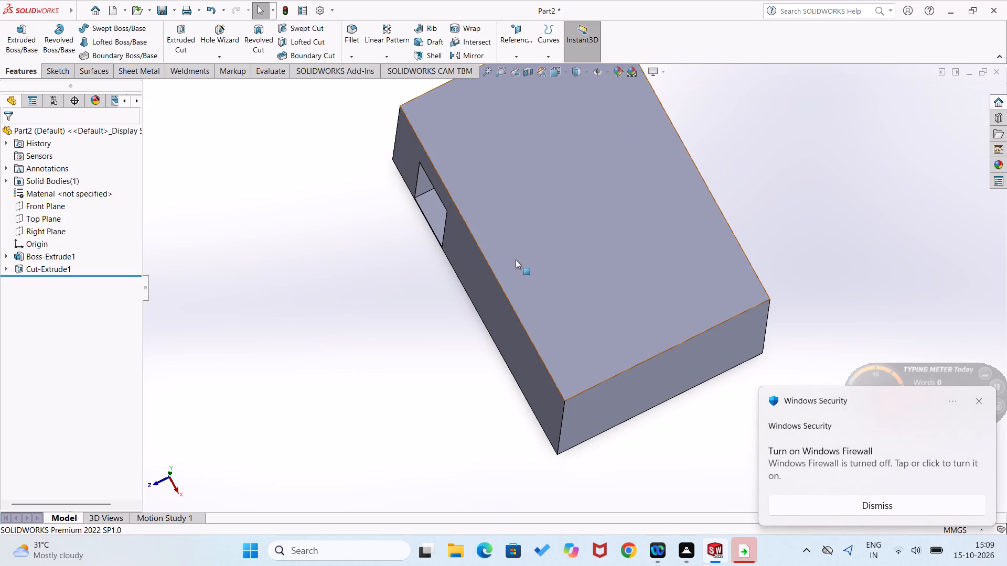
Start a sketch on the block's top face and draw a corner rectangle about 295 by 194 mm just inside its edges.
right_click(519, 259)
click(543, 243)
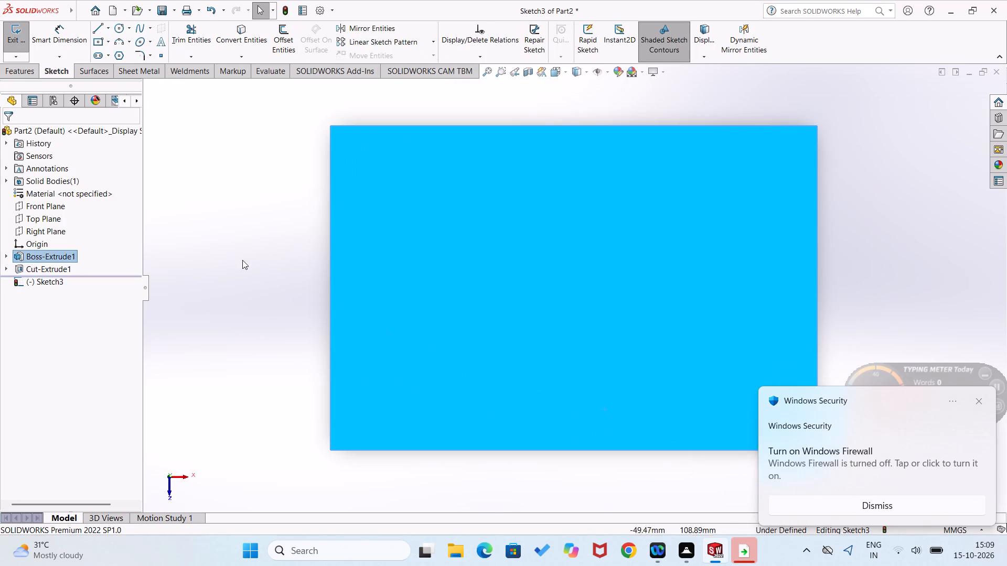
right_drag(246, 249, 225, 335)
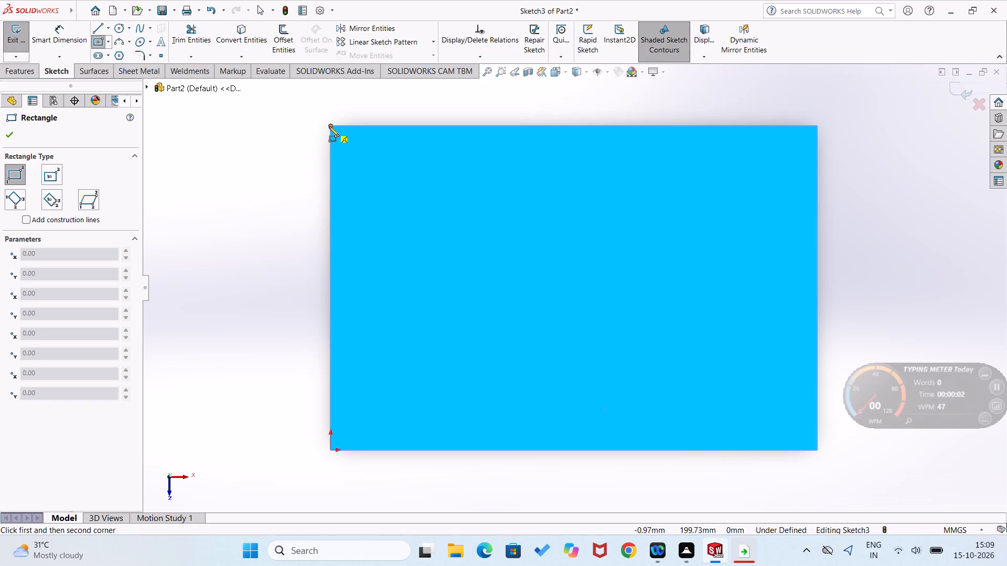
click(334, 129)
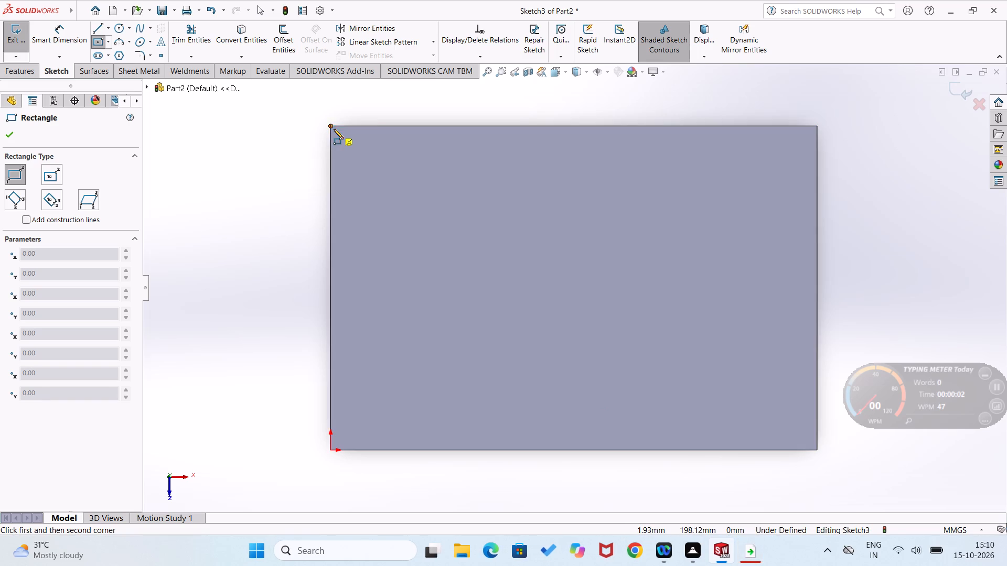
right_drag(651, 349, 282, 367)
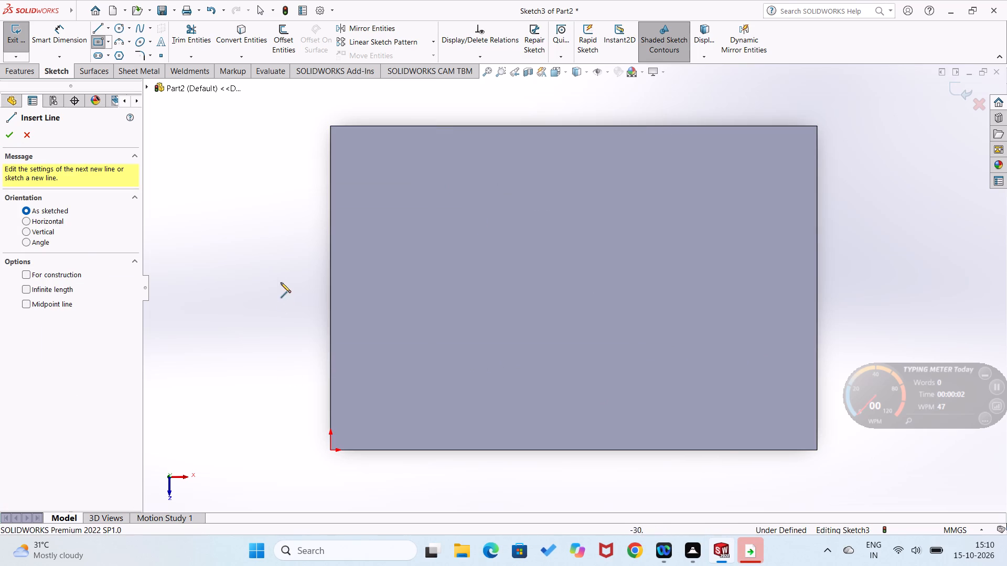
right_drag(296, 256, 280, 362)
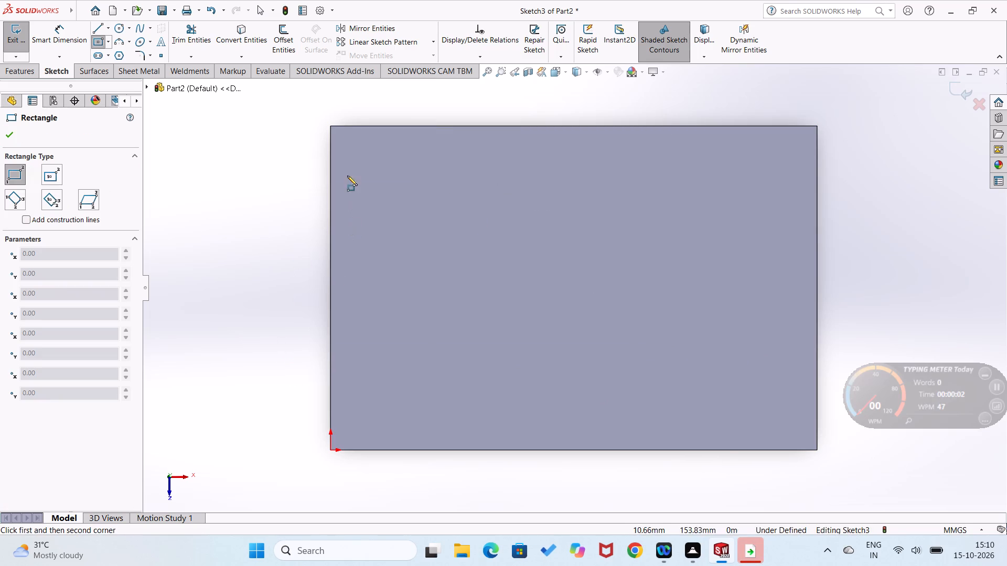
click(335, 130)
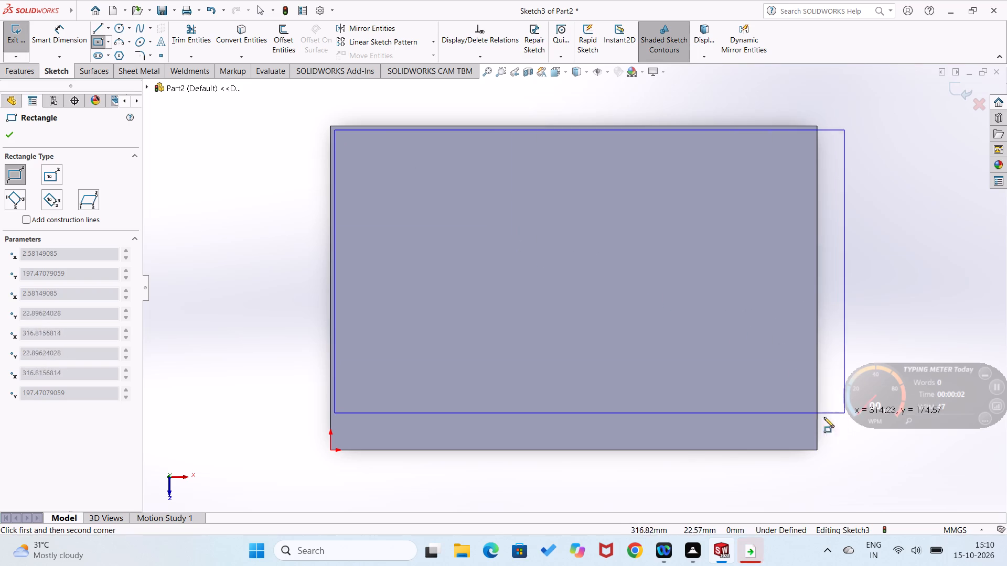
click(813, 445)
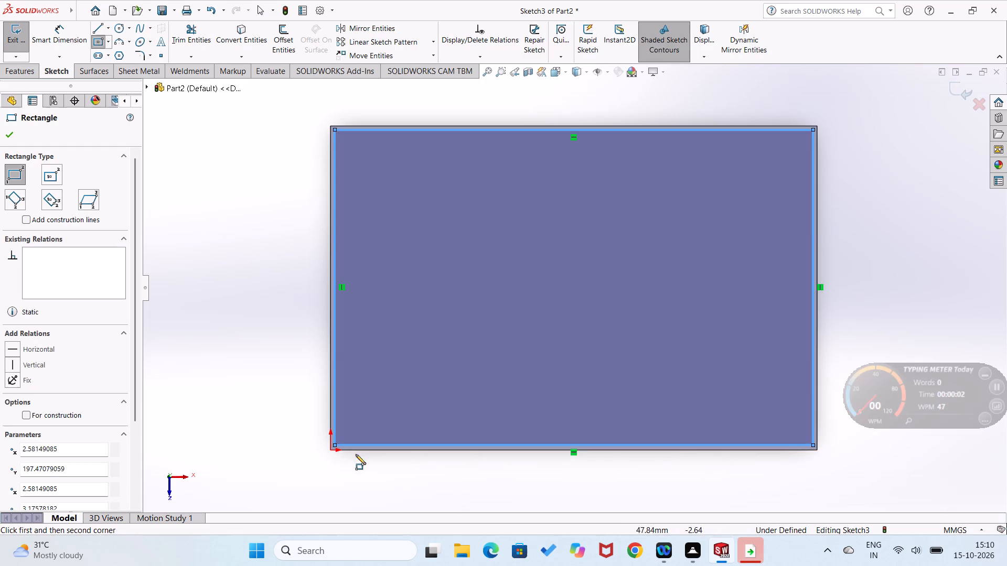
Dimension the gap between the inner rectangle's bottom line and the block's bottom edge as 2 mm.
right_drag(250, 489, 248, 378)
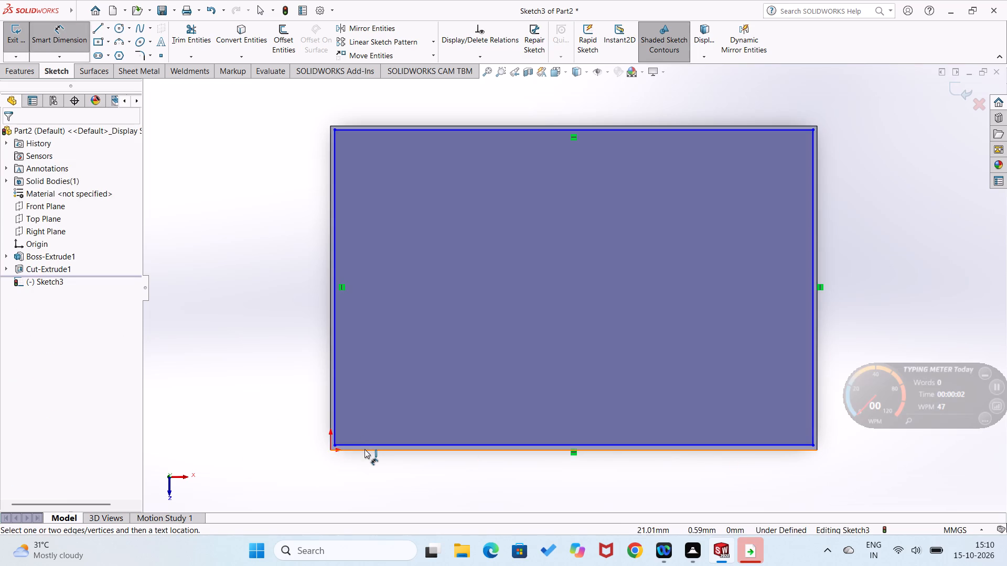
click(365, 449)
click(367, 444)
click(296, 445)
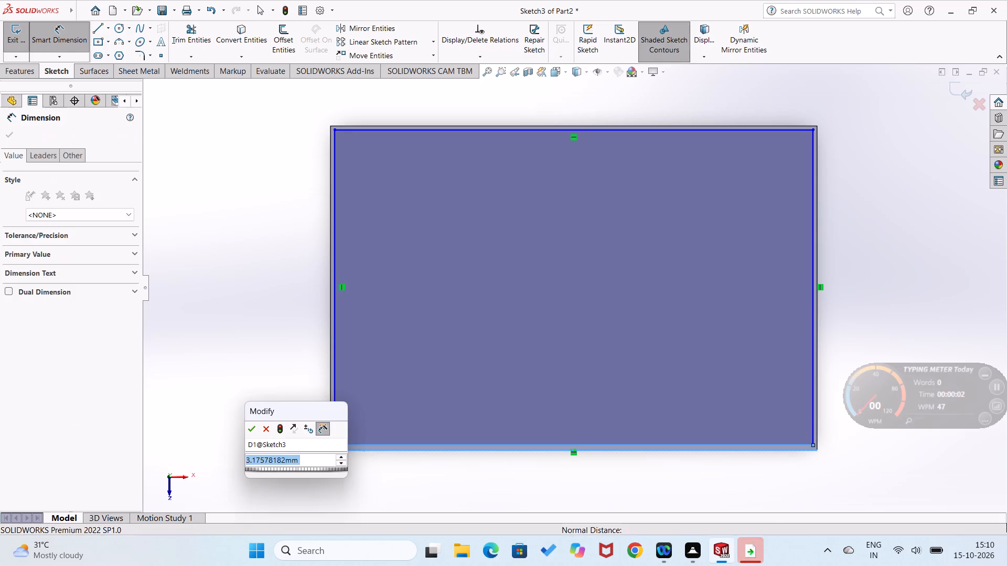
key(2)
key(Return)
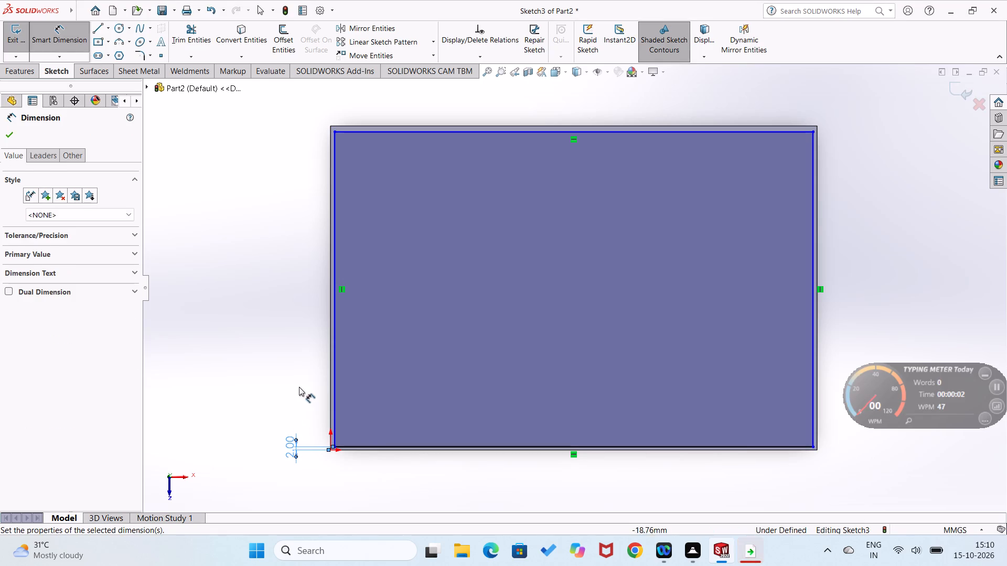
click(298, 386)
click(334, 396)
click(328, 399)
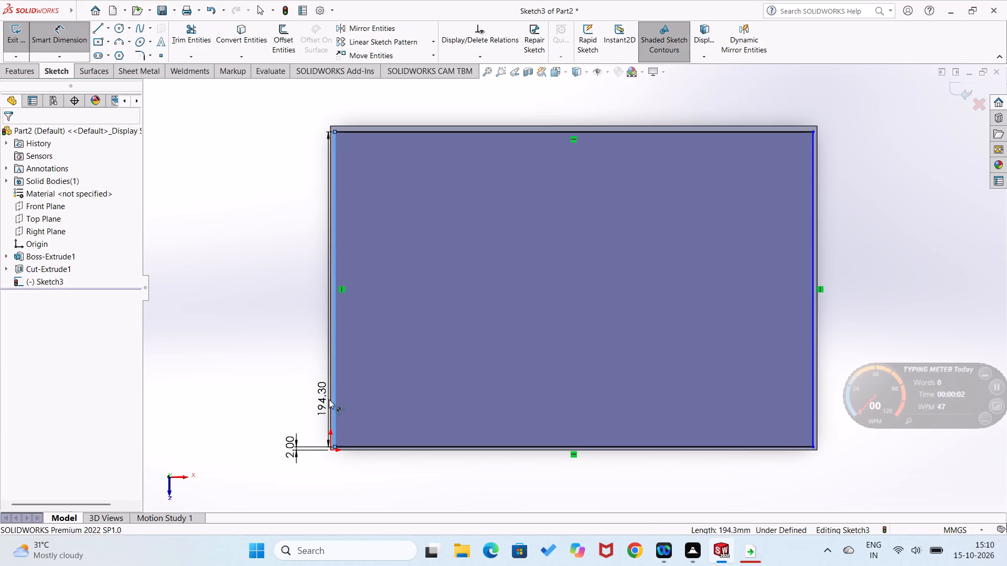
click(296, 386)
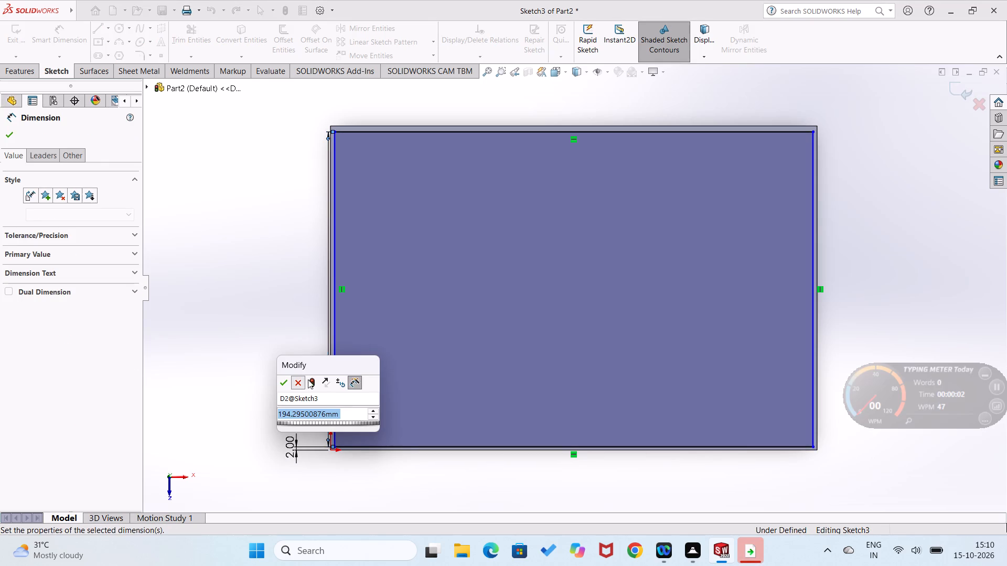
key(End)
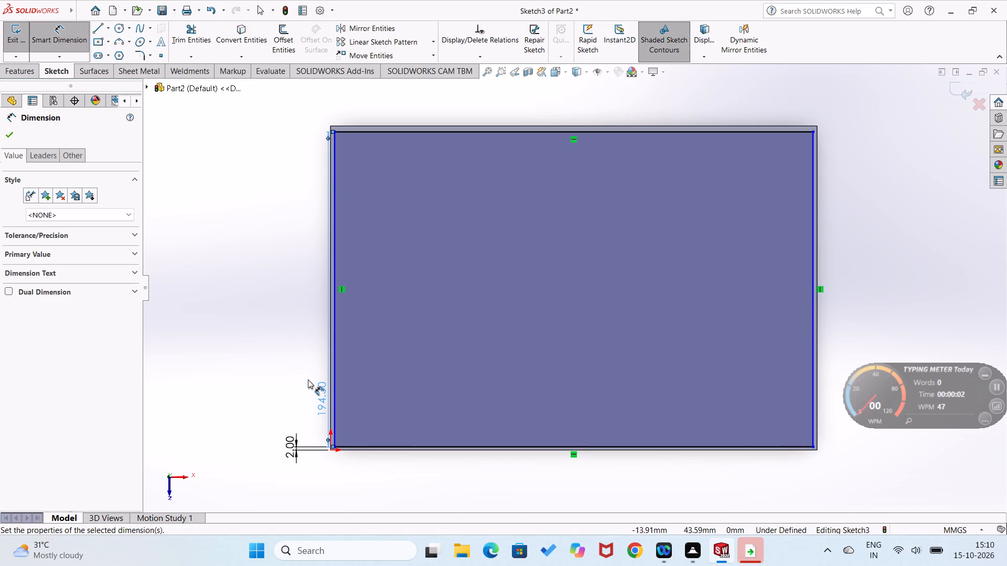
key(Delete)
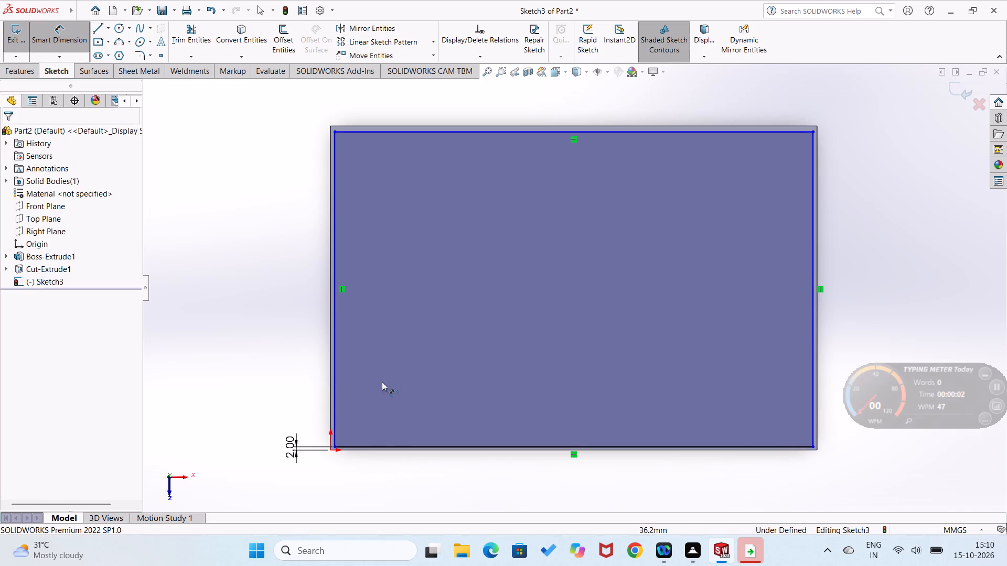
Dimension the gap between the inner rectangle's left line and the block's left edge as 2 mm.
click(334, 347)
scroll(334, 347, down, 4)
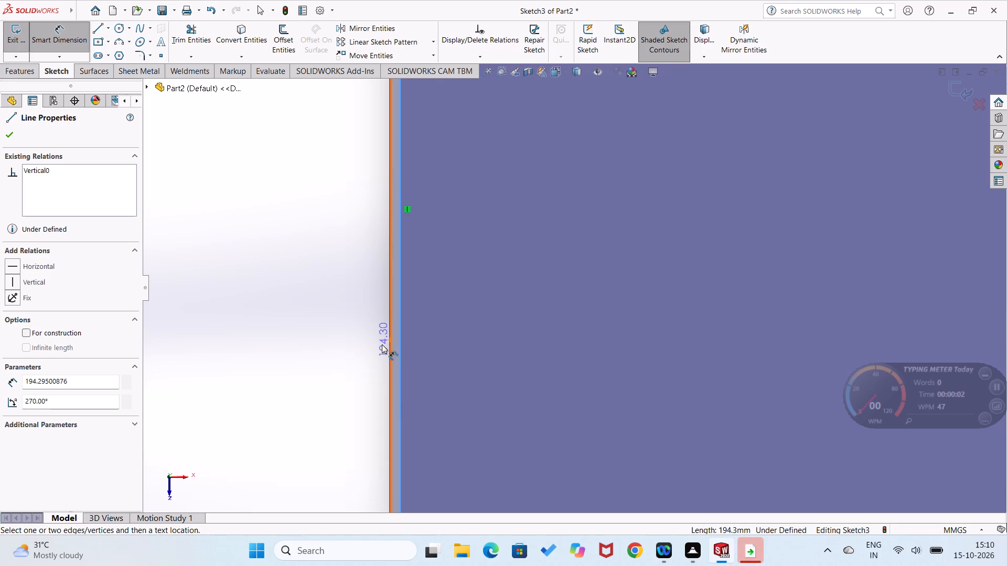
click(392, 345)
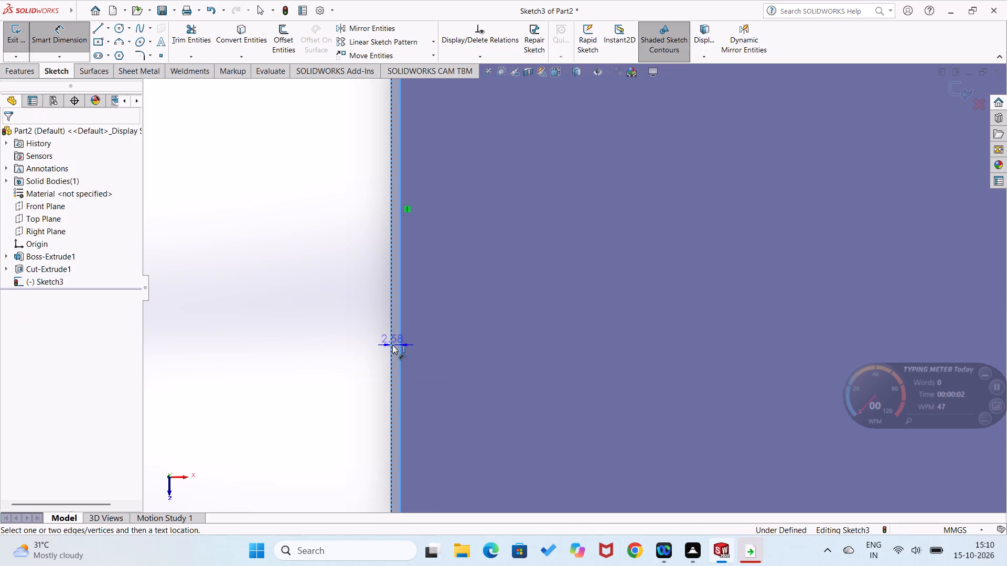
click(372, 355)
key(2)
key(Return)
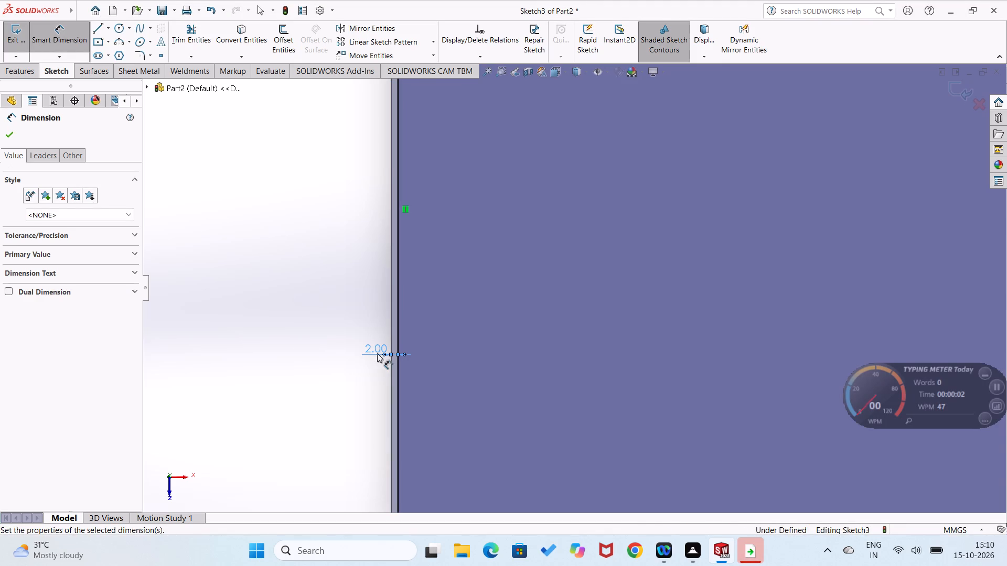
Dimension the gap between the inner rectangle's right line and the block's right edge as 2 mm.
scroll(520, 347, up, 7)
scroll(749, 227, down, 2)
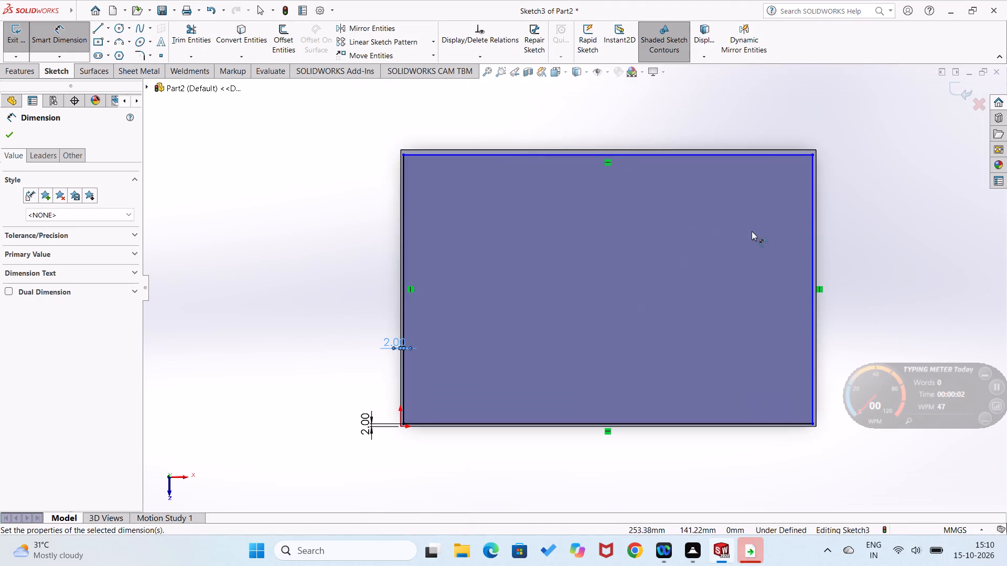
scroll(767, 237, up, 2)
scroll(778, 236, down, 4)
scroll(709, 266, down, 3)
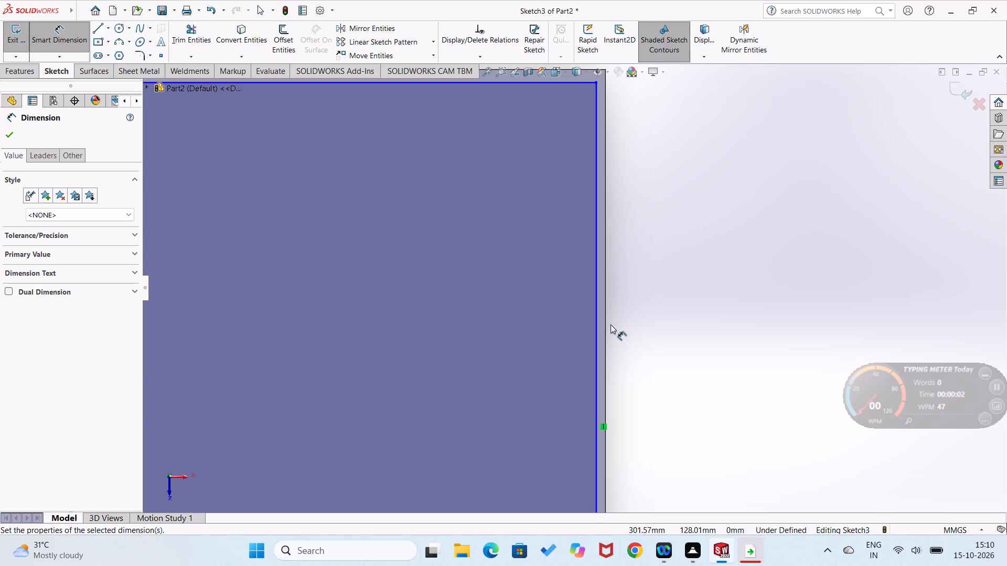
click(606, 326)
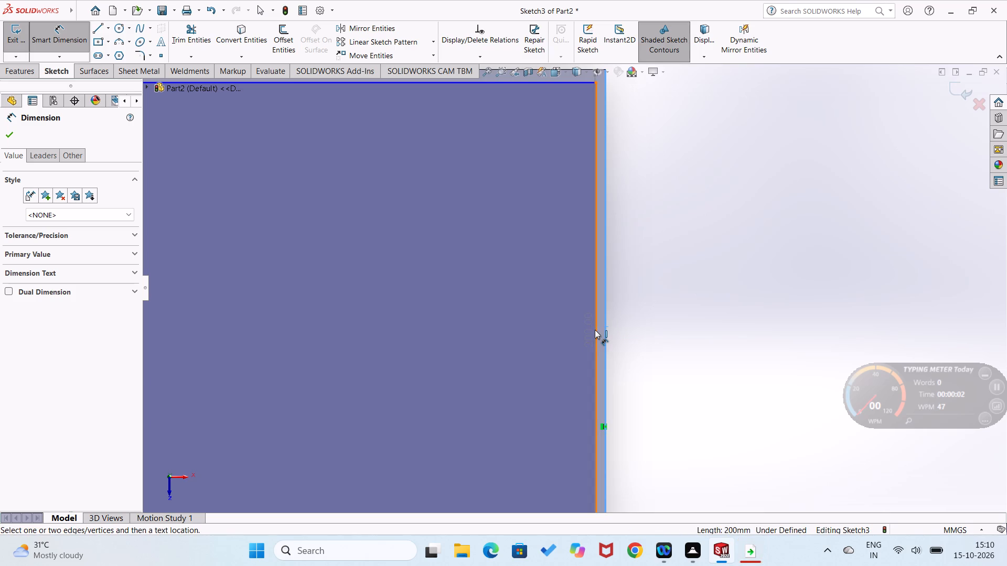
click(595, 330)
click(631, 326)
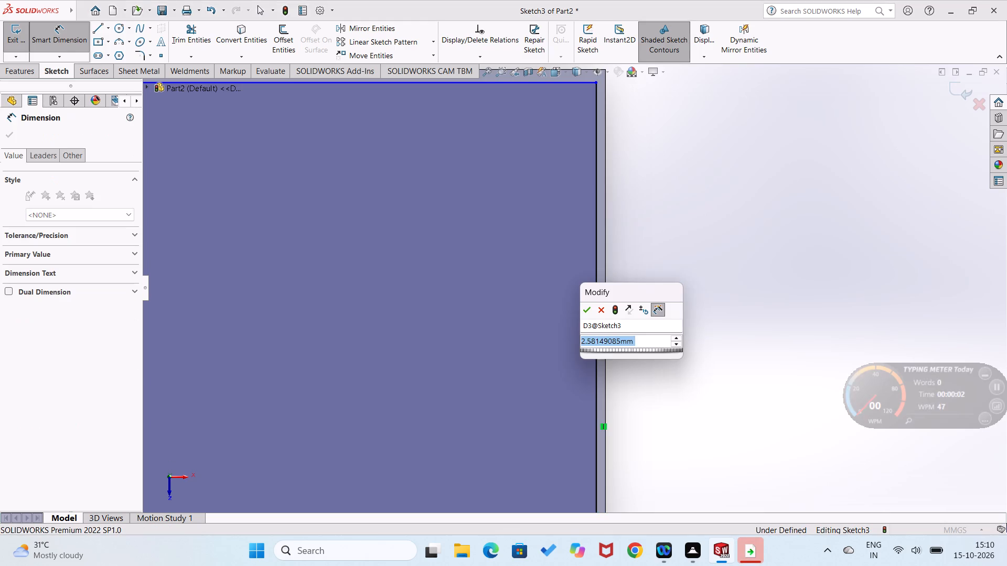
key(2)
key(Return)
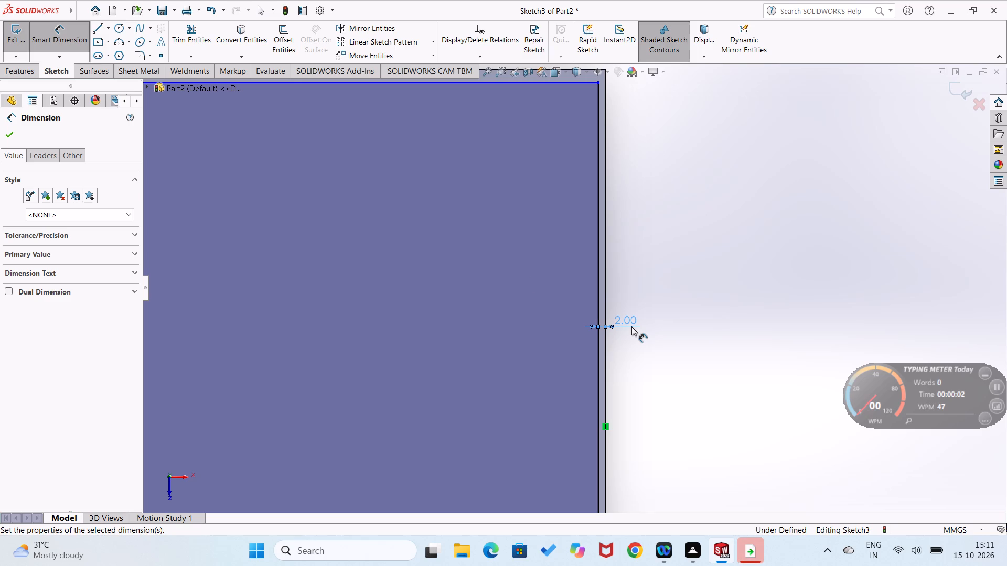
Dimension the gap between the inner rectangle's upper line and the block's upper edge as 2 mm.
scroll(463, 196, up, 2)
scroll(504, 146, down, 3)
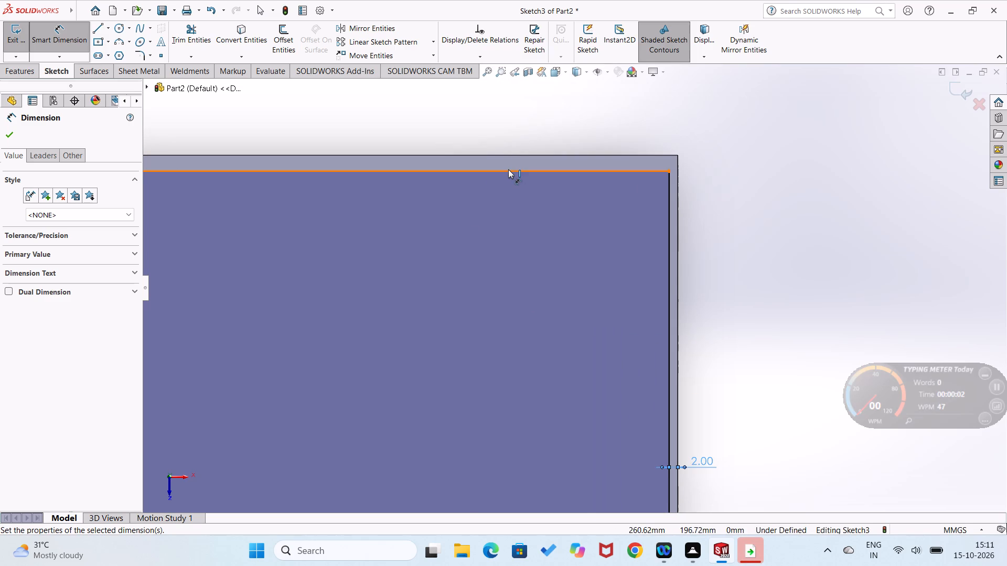
click(508, 169)
click(512, 155)
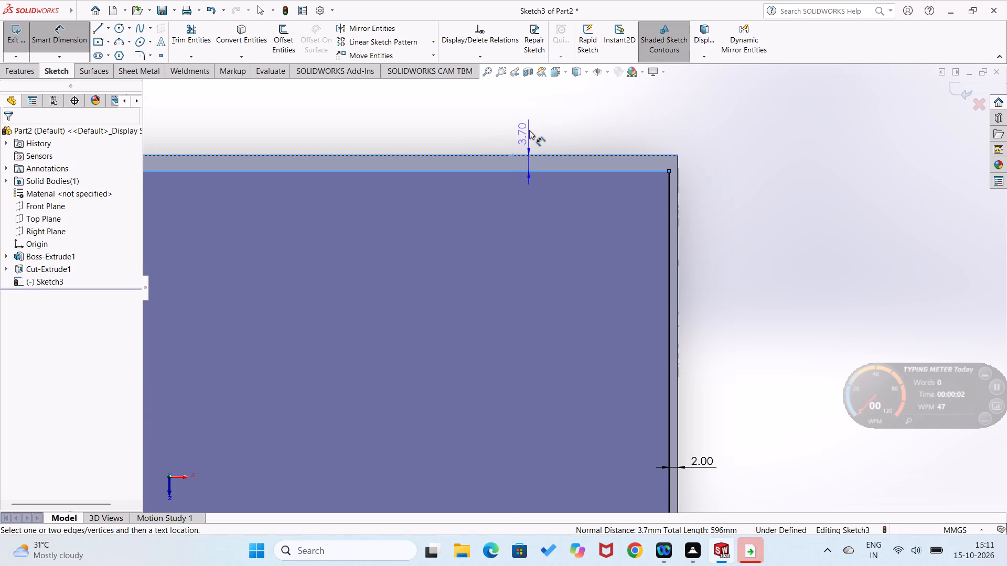
click(529, 130)
key(2)
key(Return)
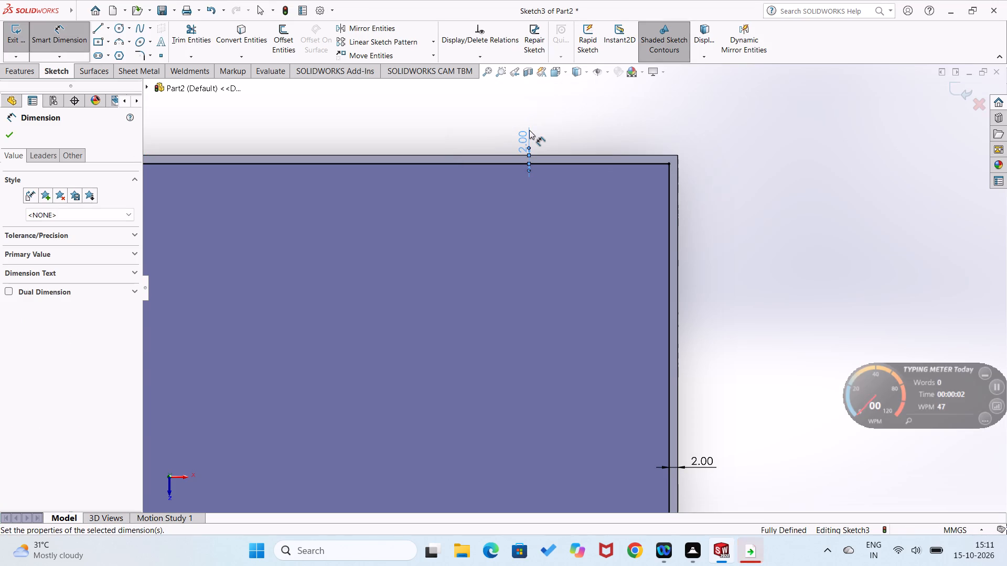
click(774, 246)
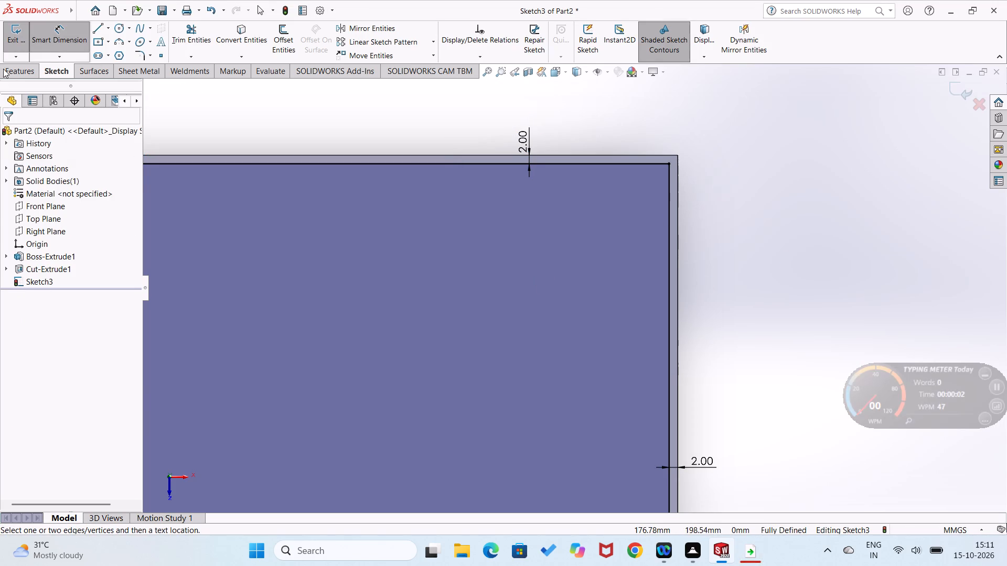
Cut-extrude the inset rectangle down into the block with Up To Surface, ending at the floor face of the front opening.
click(9, 64)
click(179, 41)
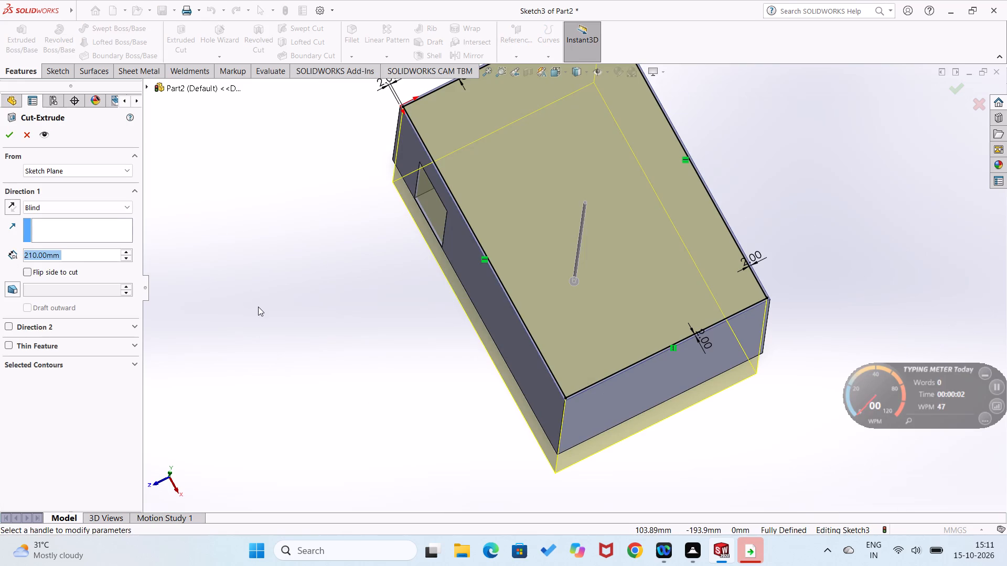
middle_drag(274, 335, 348, 253)
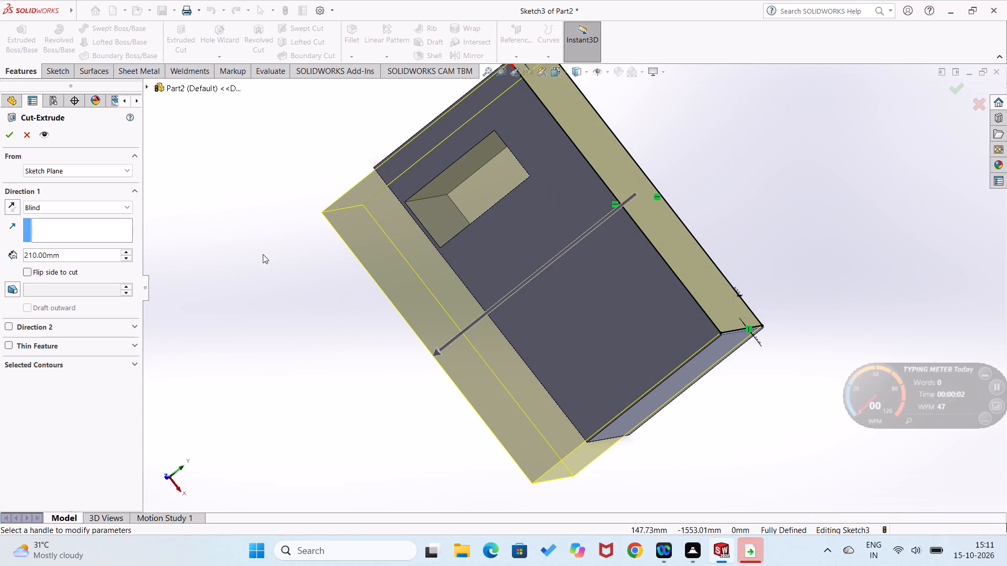
click(119, 208)
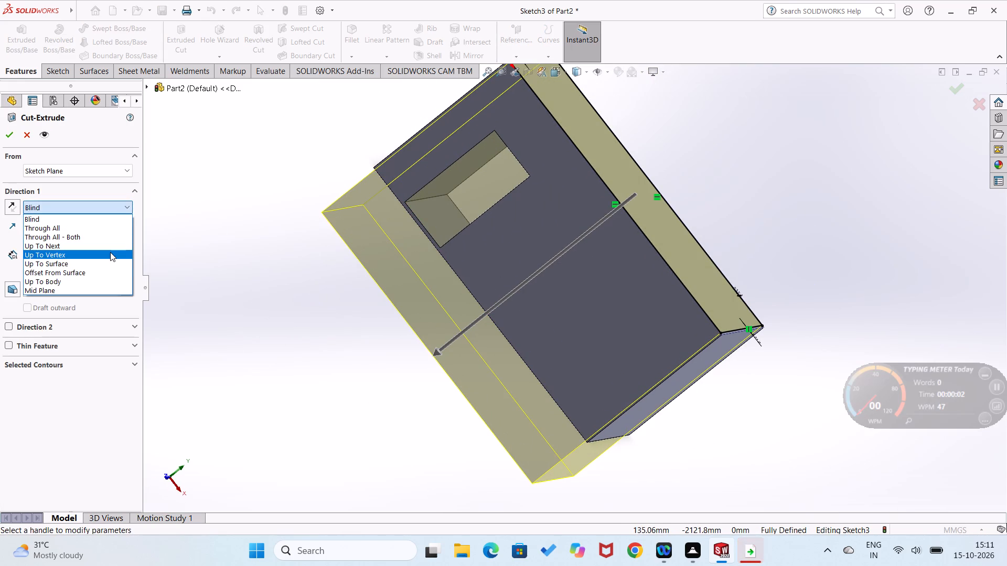
click(110, 259)
click(434, 226)
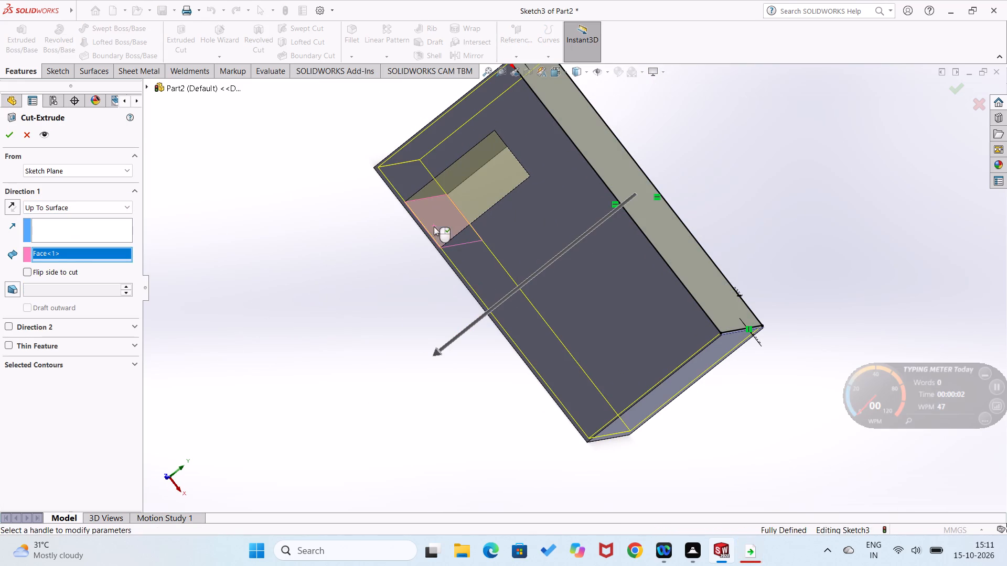
click(13, 131)
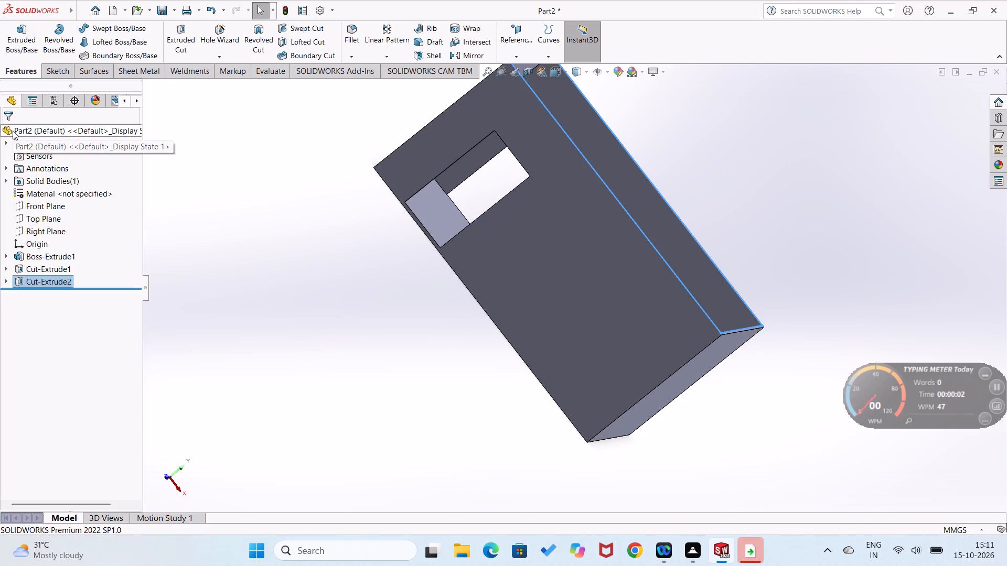
Start a sketch on the block's top rim face and draw a 300 by 200 mm corner rectangle between its opposite outer corners.
middle_drag(253, 316, 206, 398)
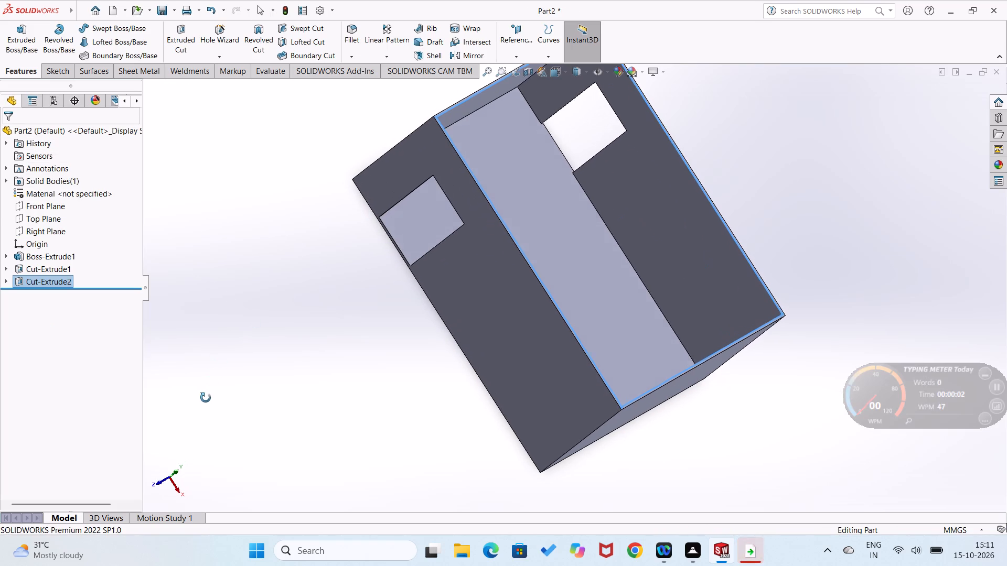
middle_drag(206, 398, 206, 399)
scroll(206, 399, up, 1)
click(314, 302)
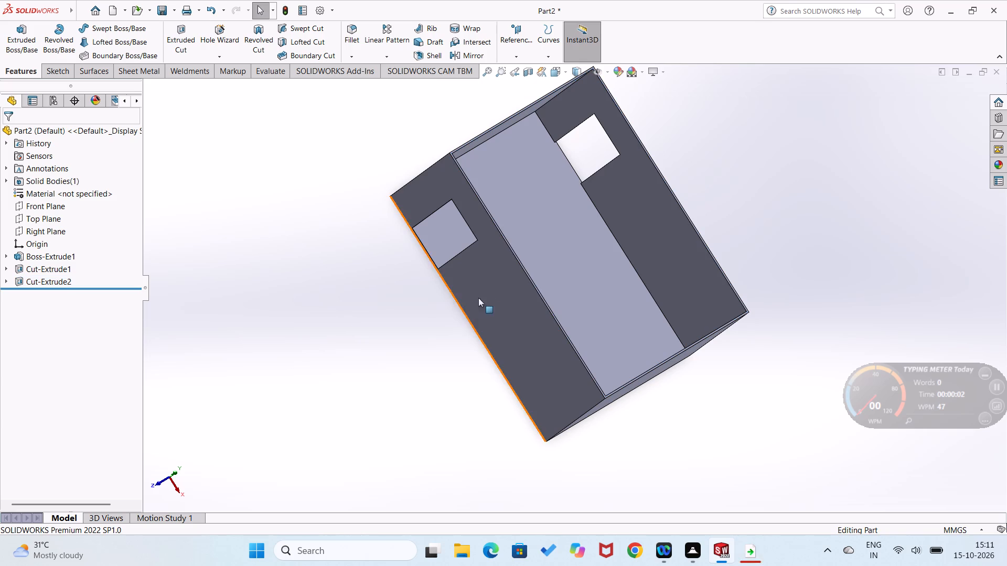
scroll(506, 259, down, 5)
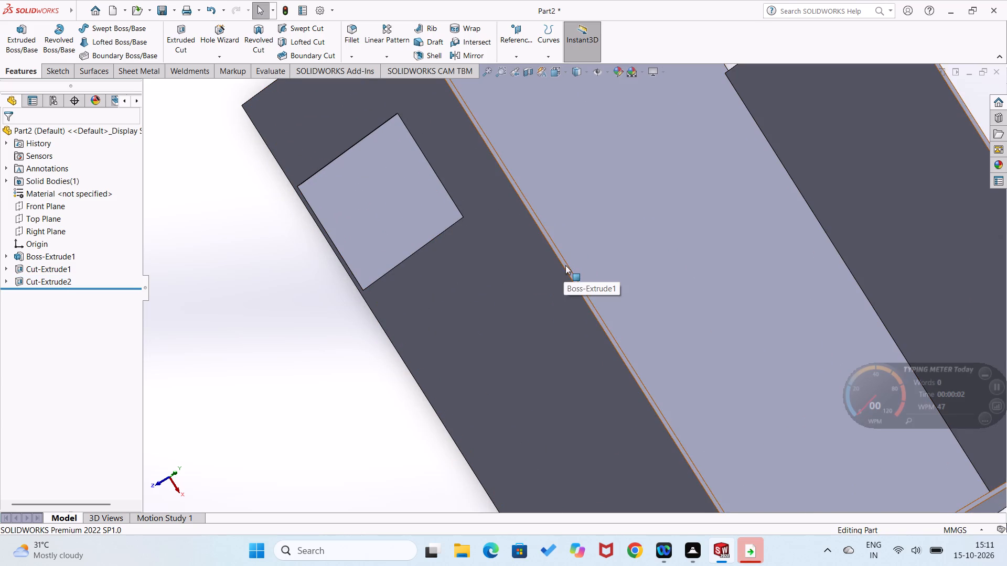
right_click(565, 265)
click(592, 252)
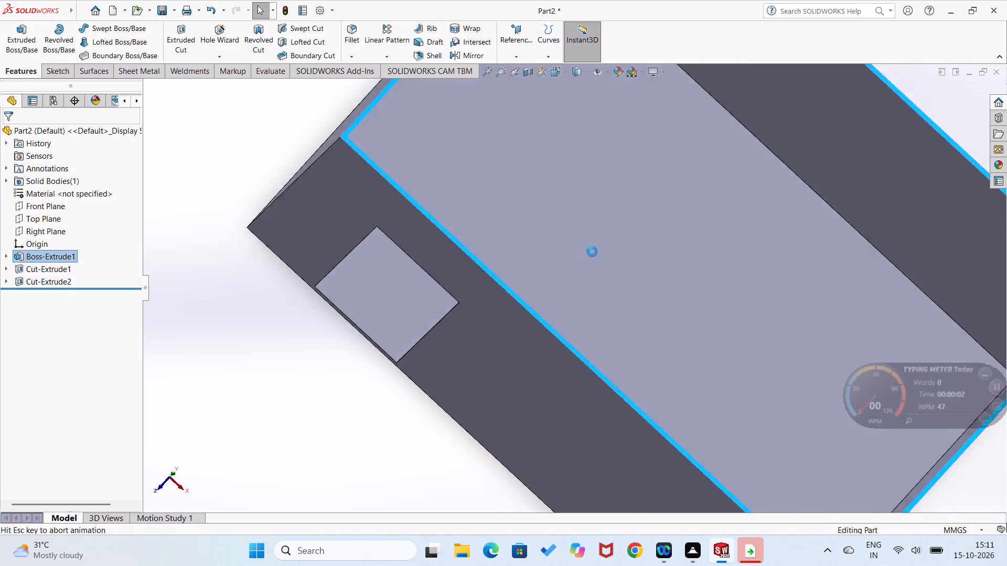
right_drag(248, 214, 234, 298)
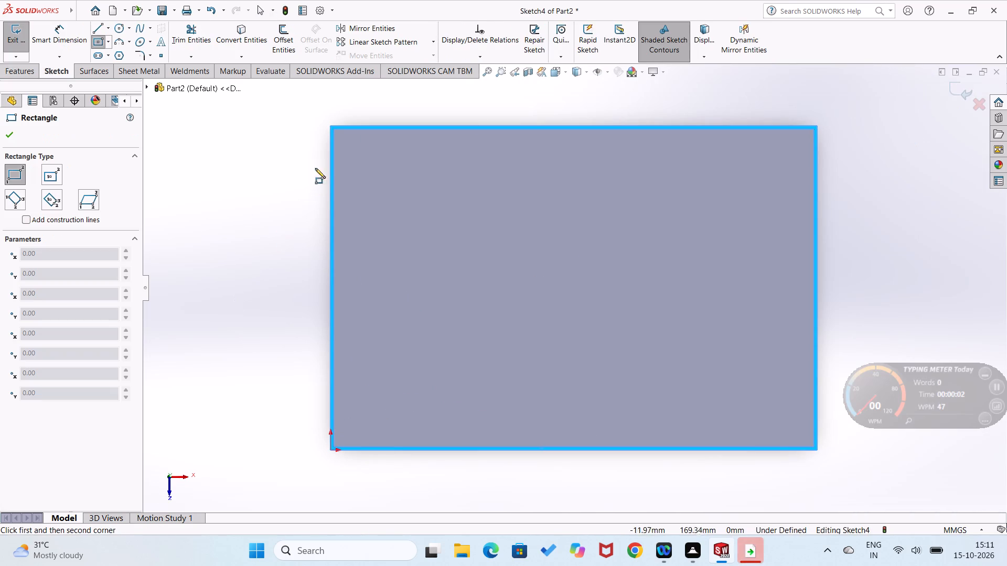
click(331, 125)
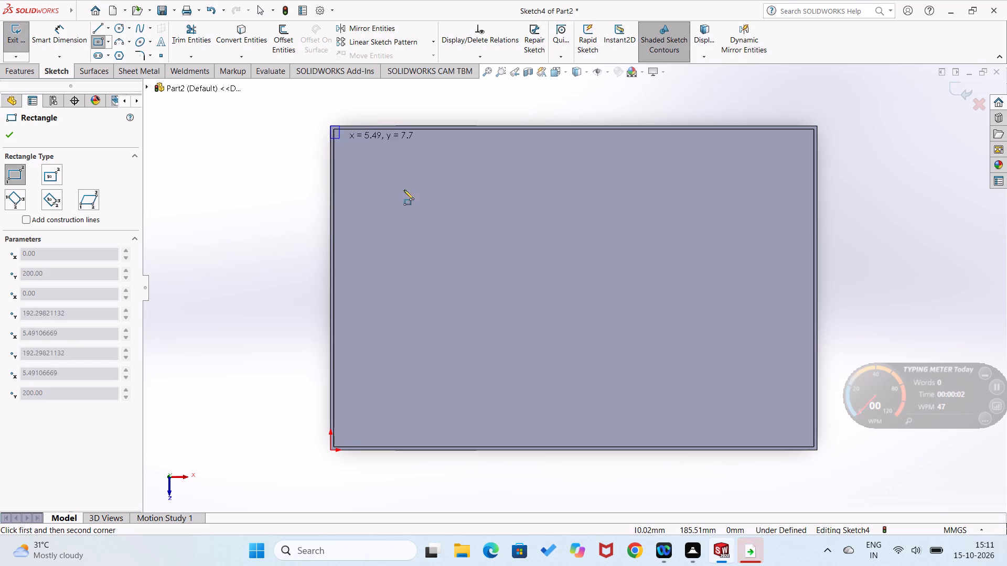
click(817, 451)
right_drag(294, 415, 276, 292)
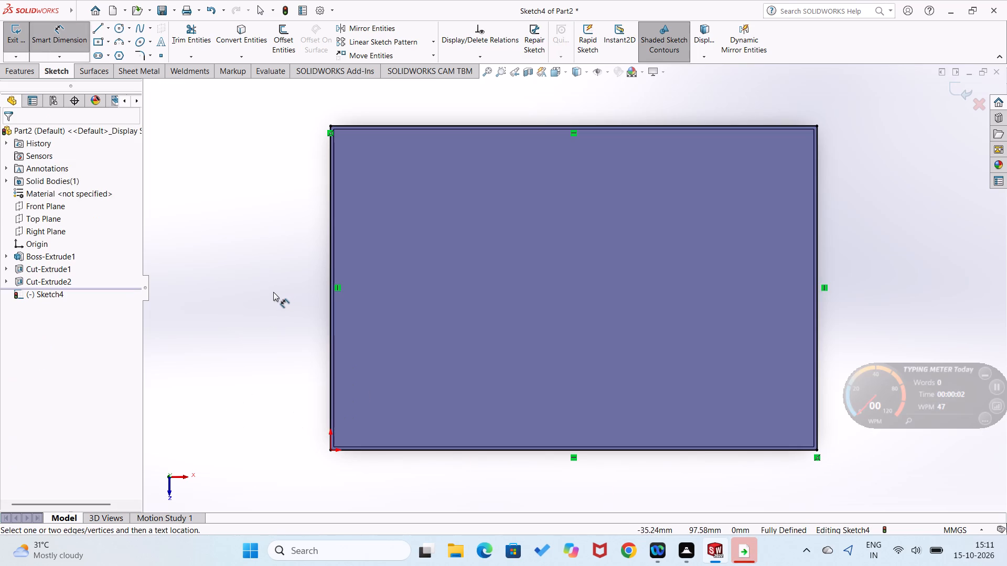
Boss-extrude the rim rectangle Blind 2 mm with the direction reversed down into the box, merging the result to close its top.
click(15, 69)
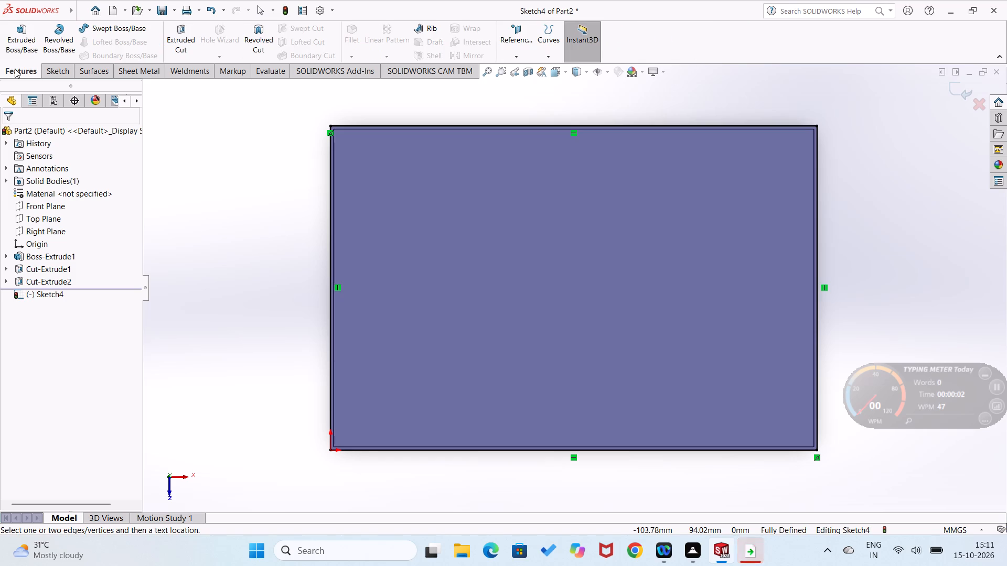
click(15, 69)
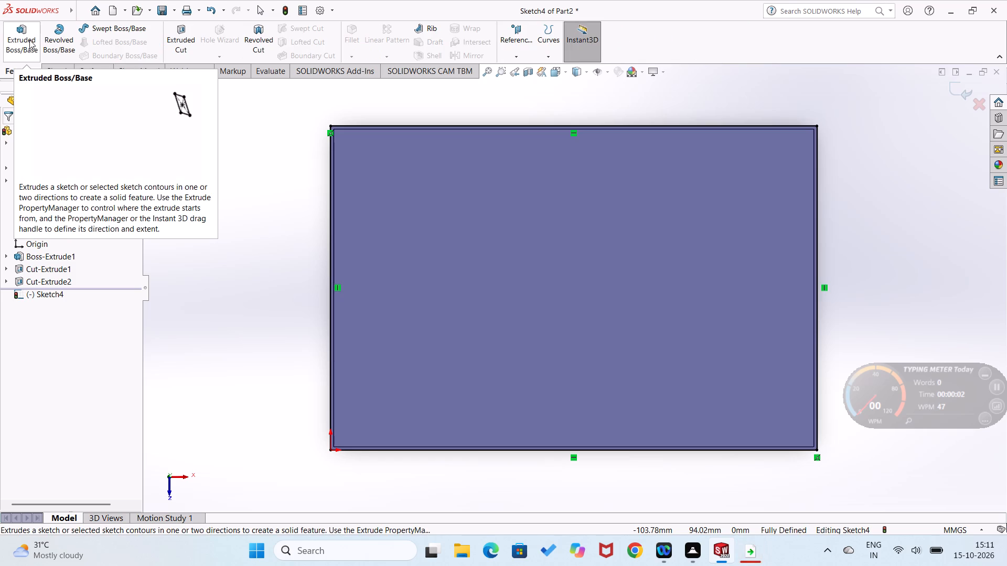
click(29, 40)
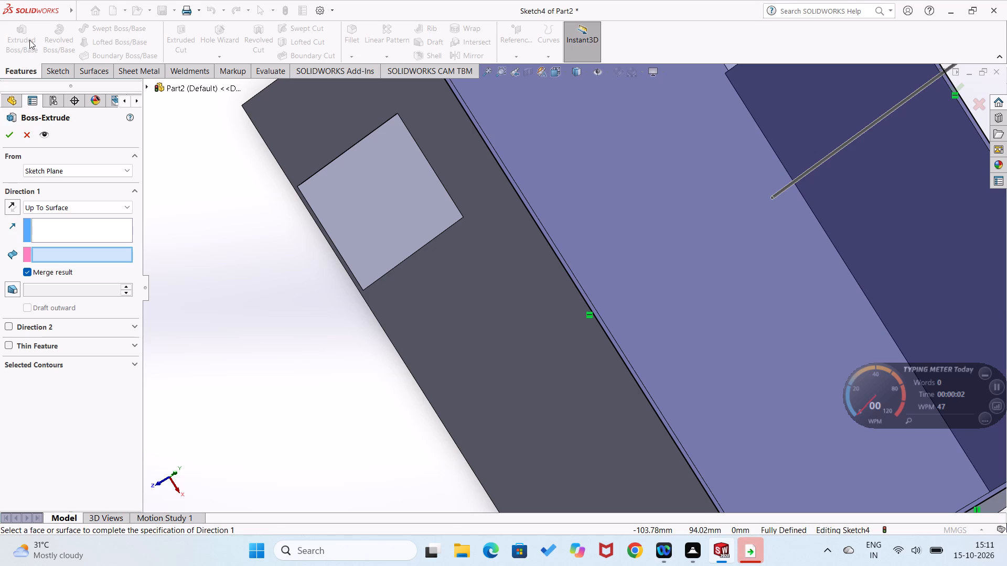
click(19, 203)
click(74, 206)
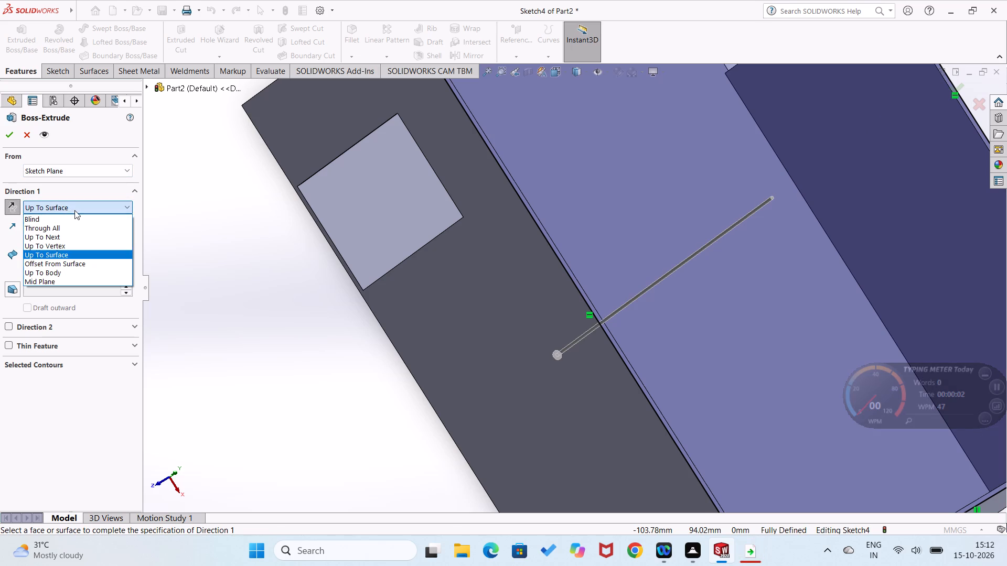
click(74, 215)
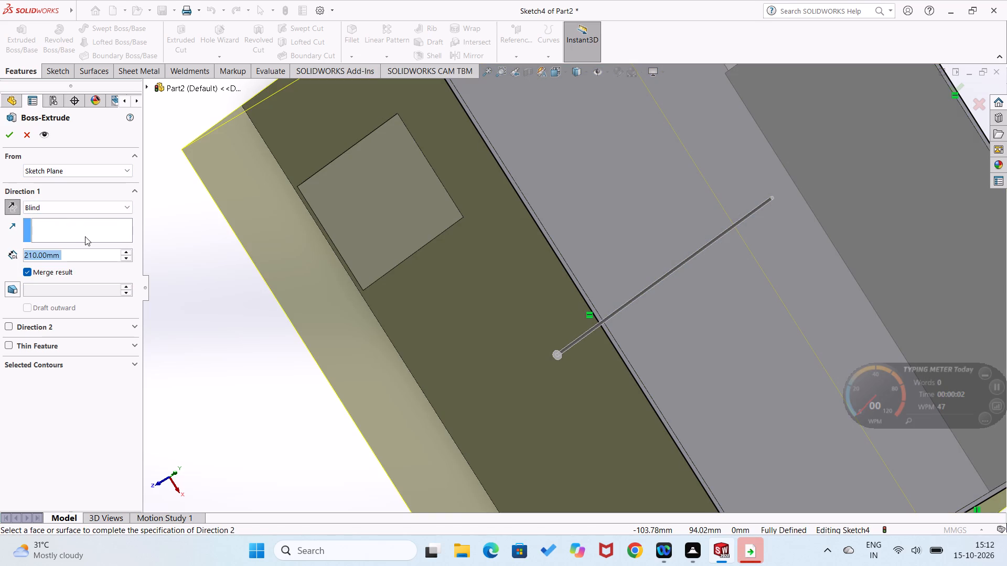
key(2)
key(Return)
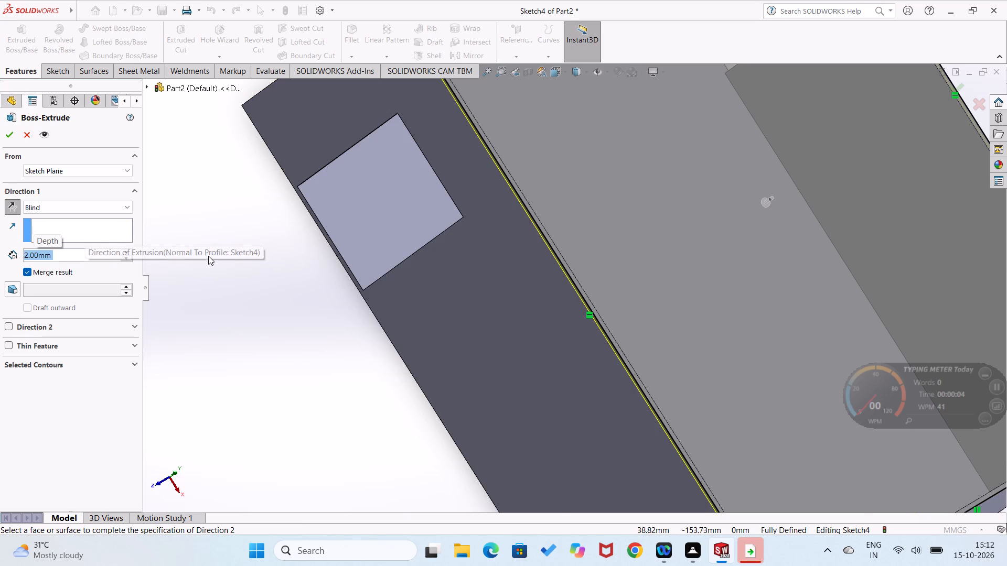
scroll(210, 256, up, 2)
middle_drag(222, 279, 257, 249)
scroll(257, 249, up, 1)
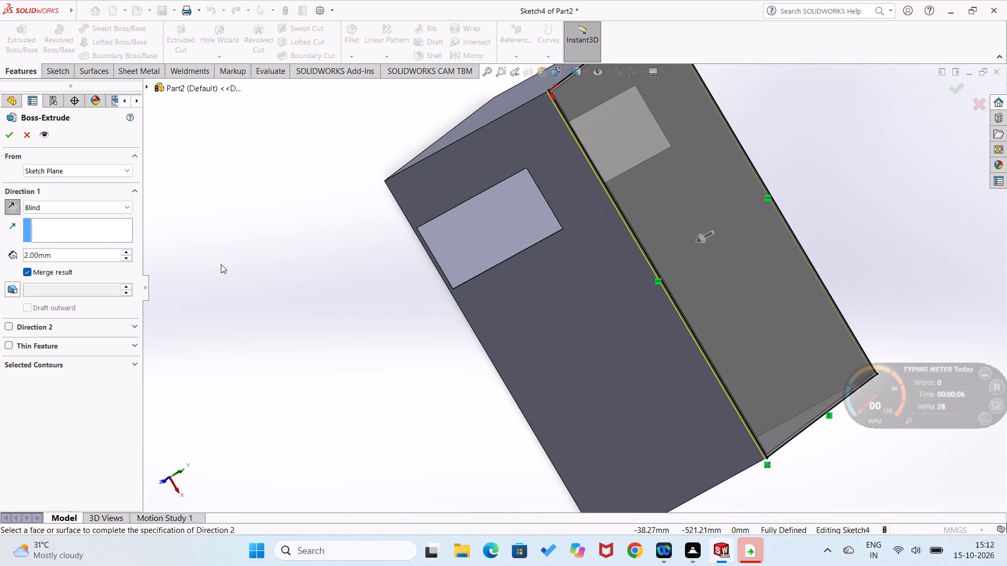
click(16, 140)
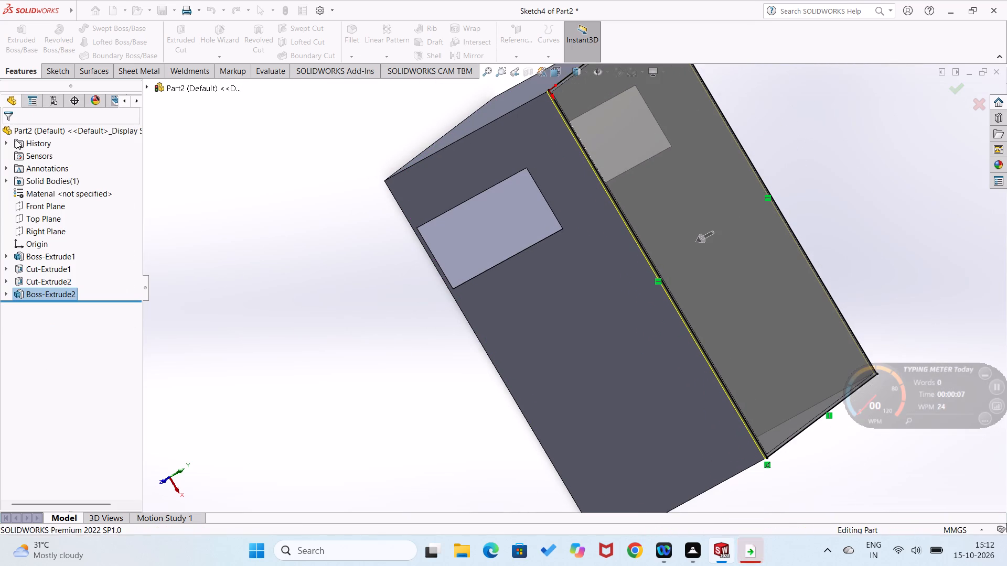
click(245, 334)
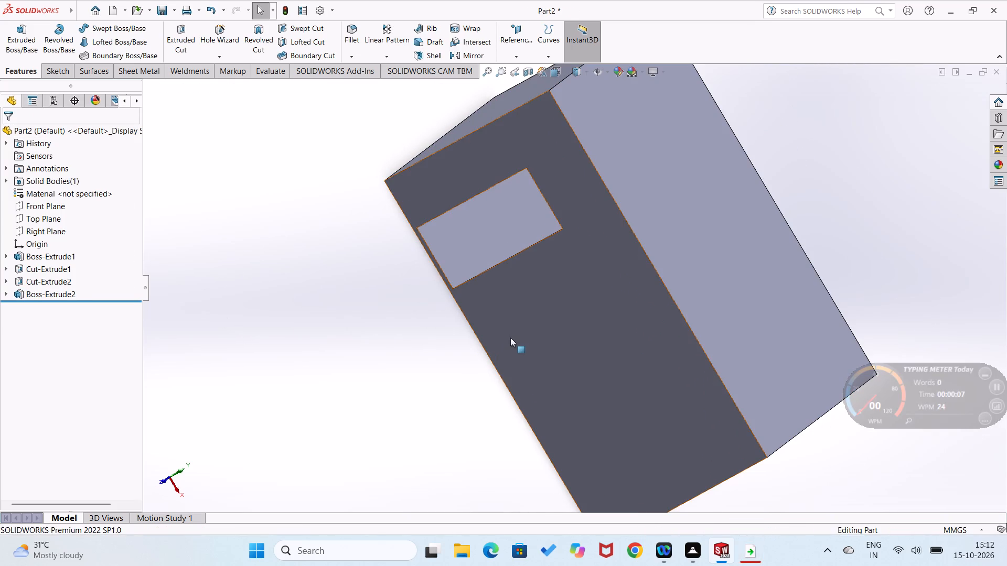
Start a sketch on the front face and draw a corner rectangle about 91 by 55 mm to the right of the door-shaped opening.
right_click(513, 335)
click(537, 309)
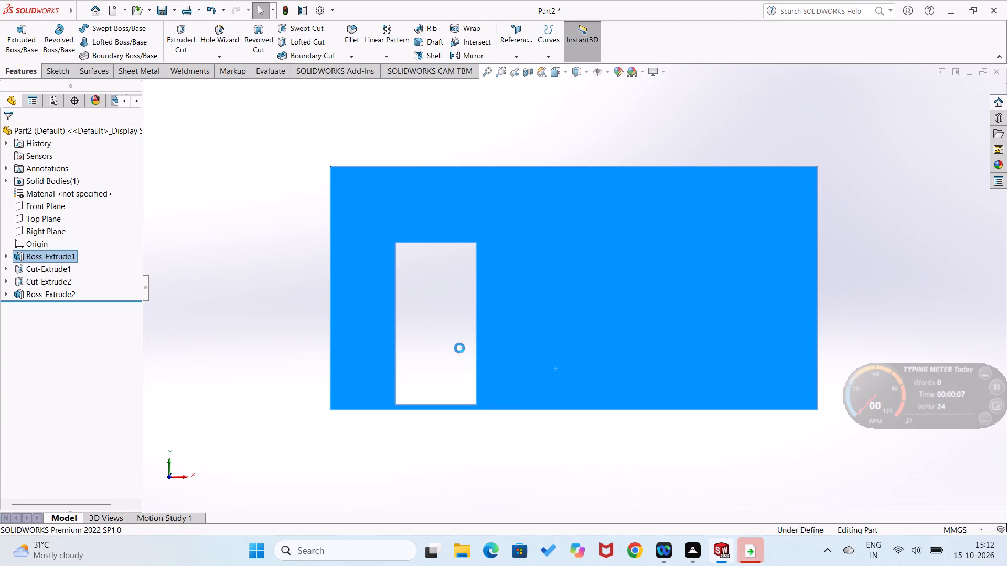
right_drag(273, 265, 318, 354)
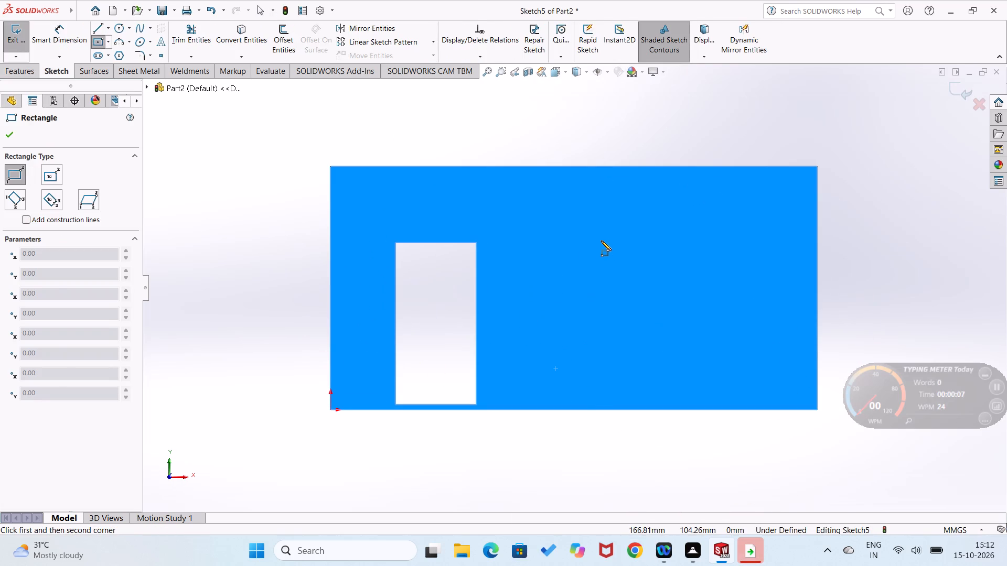
click(601, 241)
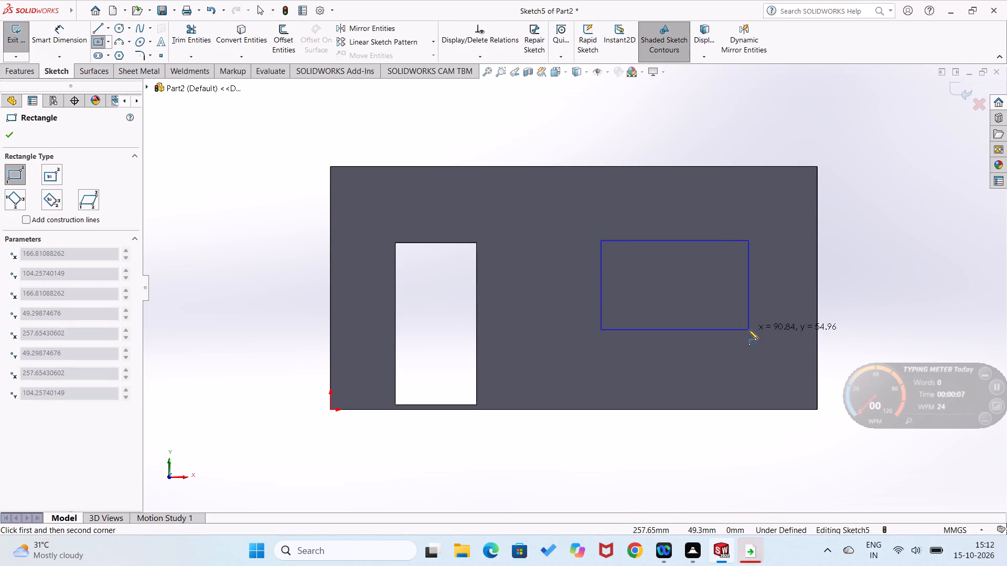
click(748, 330)
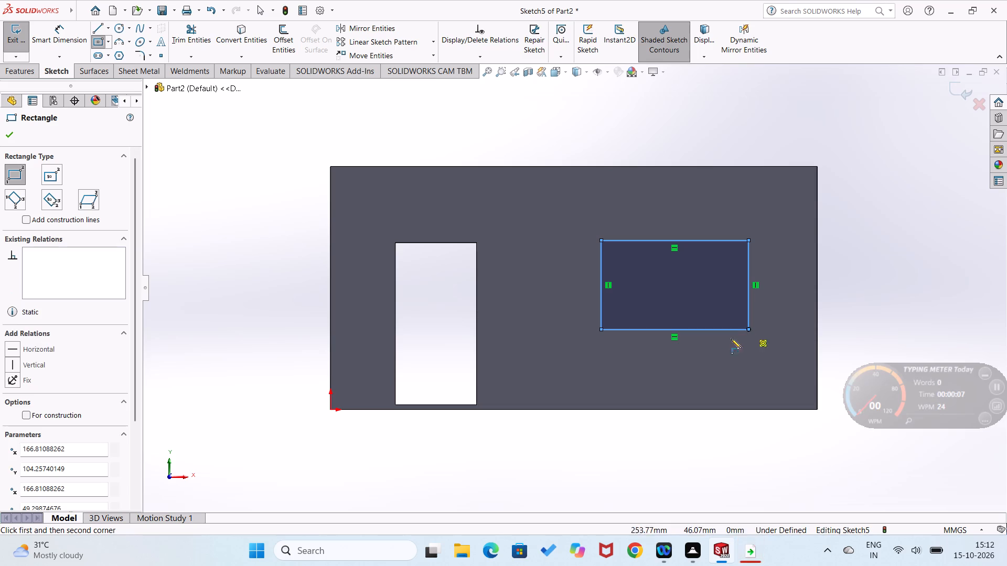
Dimension the vertical distance from the box's lower right corner to the new rectangle's lower right corner as 50 mm.
right_drag(246, 419, 272, 304)
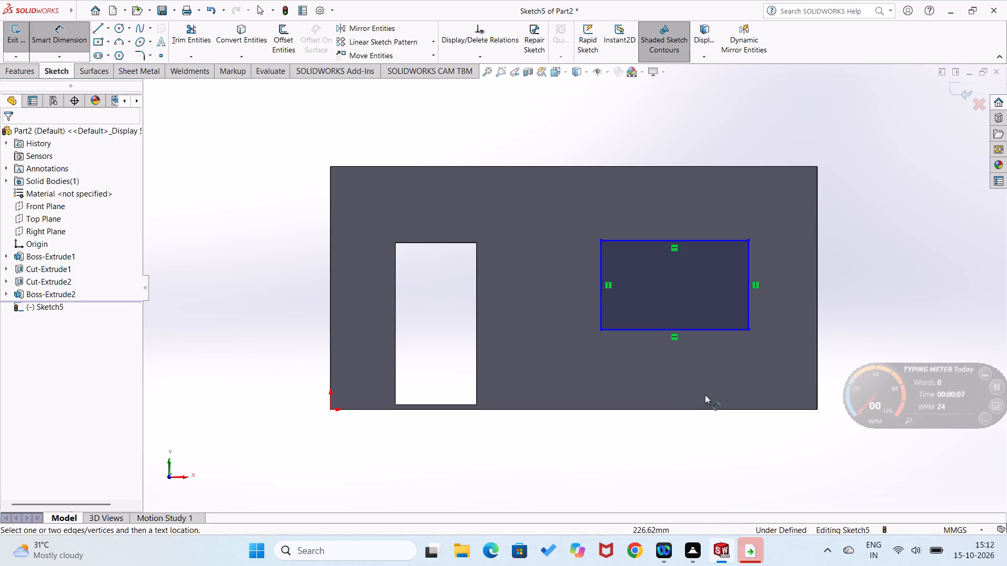
click(817, 410)
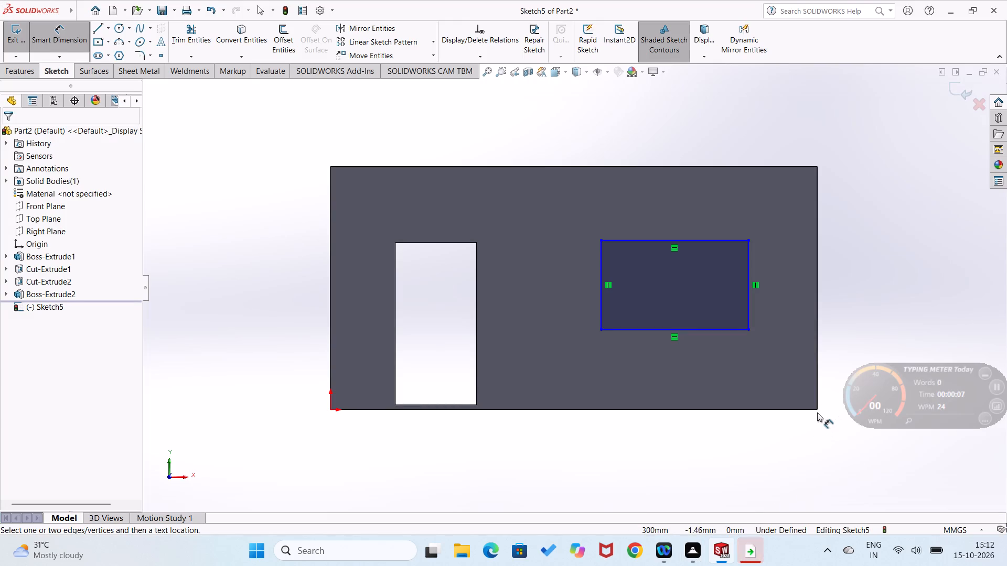
click(817, 409)
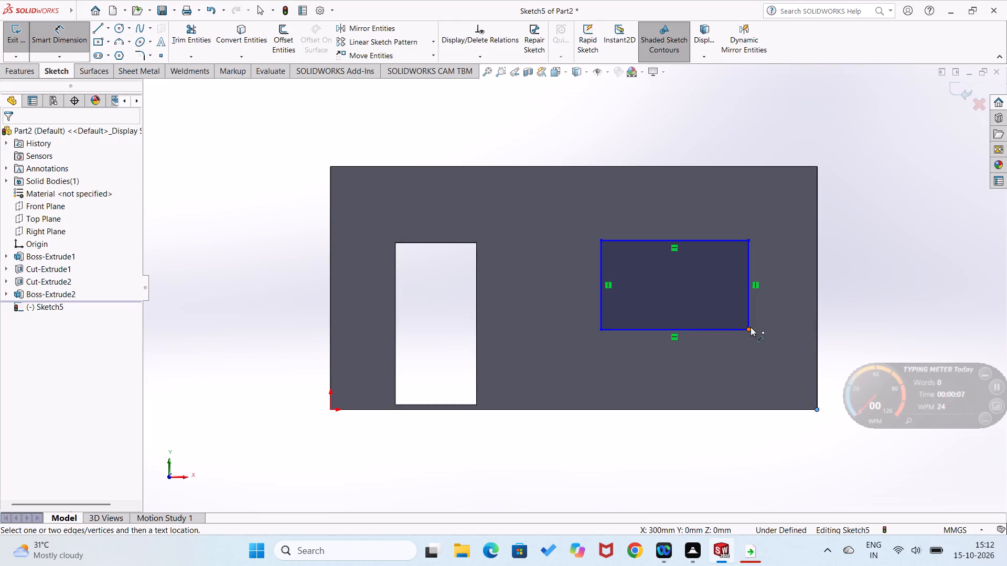
click(751, 327)
click(830, 343)
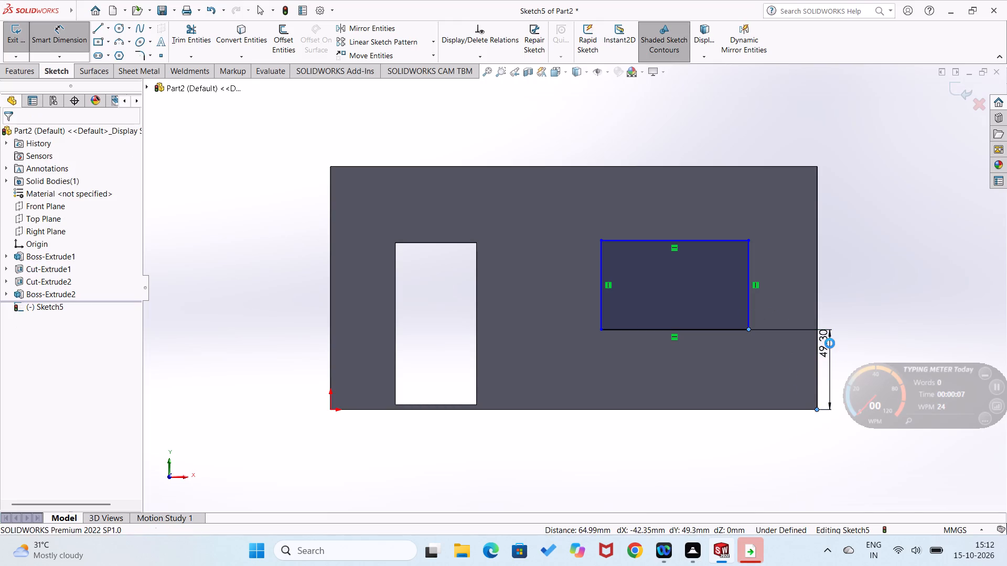
text(50)
key(Return)
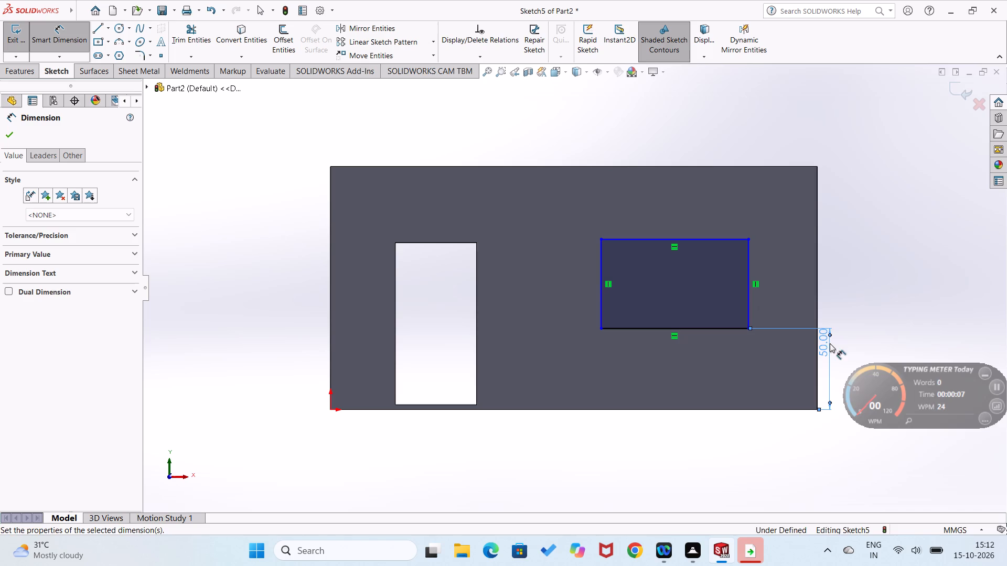
click(873, 303)
Dimension the vertical distance from the rectangle's upper right corner to the box's upper right corner as 45 mm.
click(750, 237)
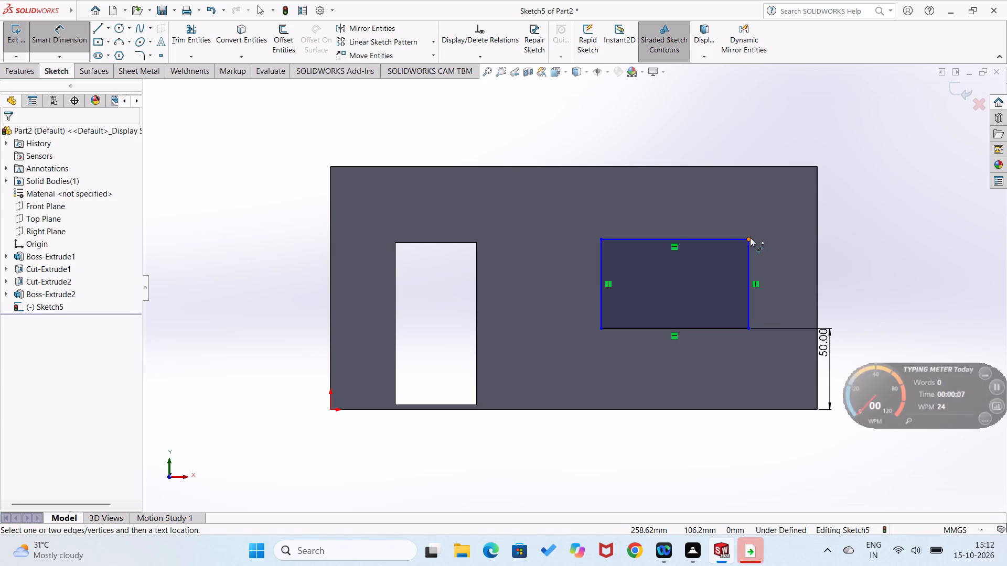
click(817, 165)
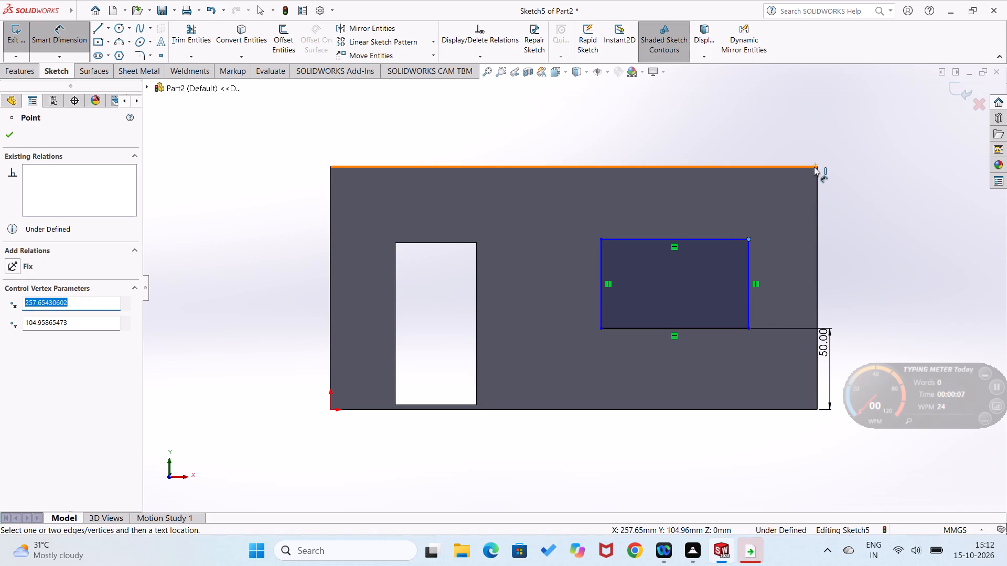
click(818, 167)
click(848, 193)
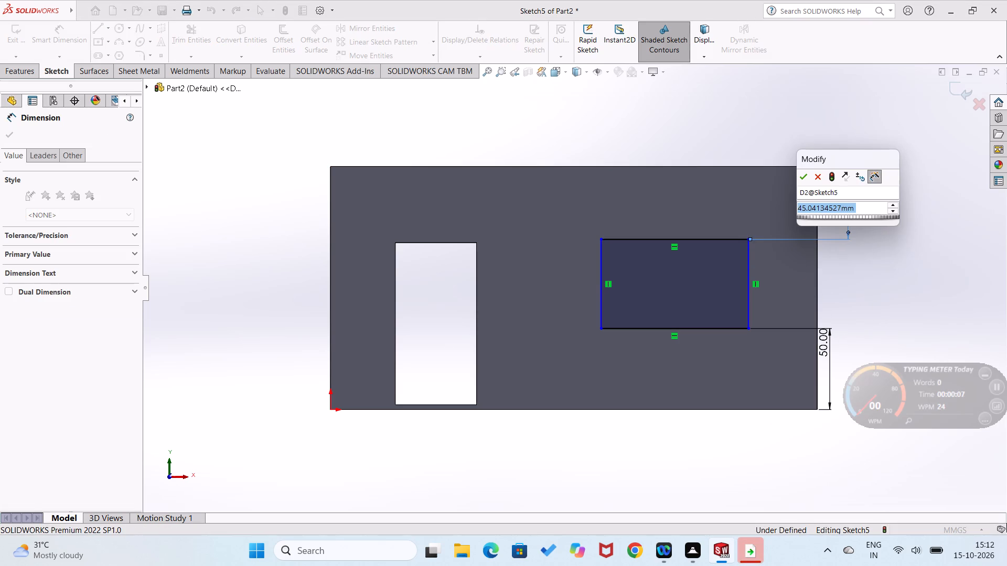
key(1)
key(BackSpace)
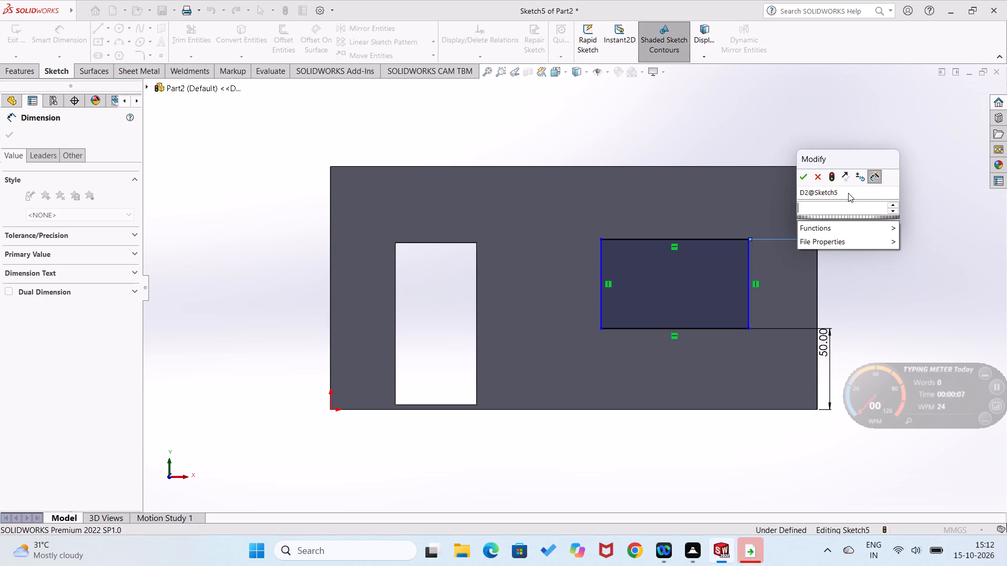
text(45)
key(Return)
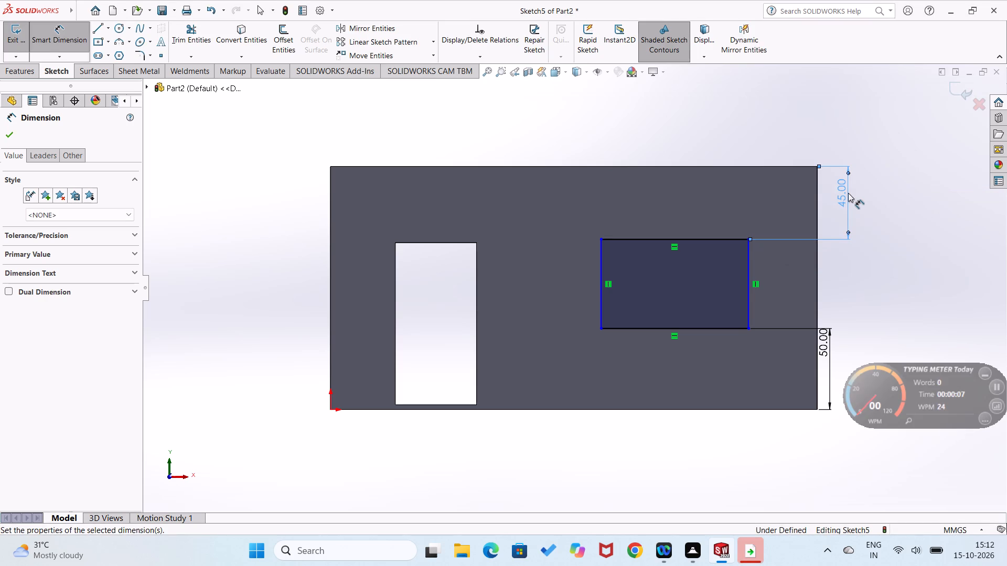
Set the vertical distance between the rectangle's lower edge and the box's bottom edge to 45 mm.
double_click(828, 354)
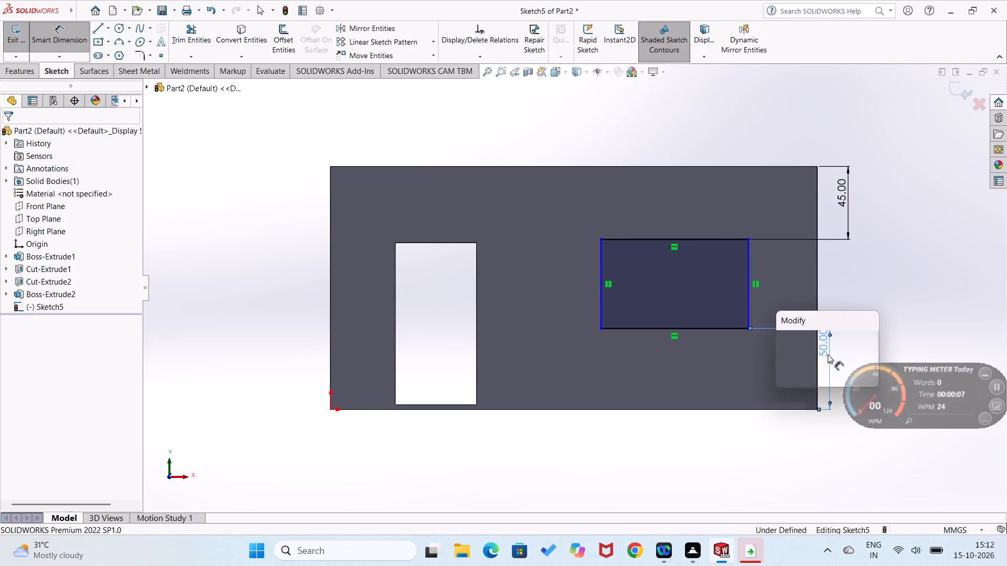
text(45)
key(Return)
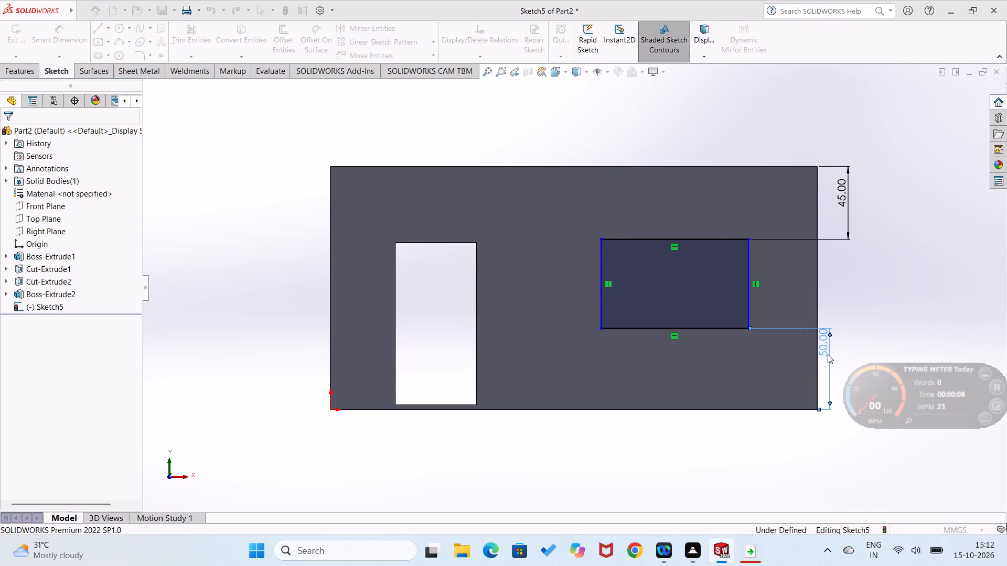
click(844, 322)
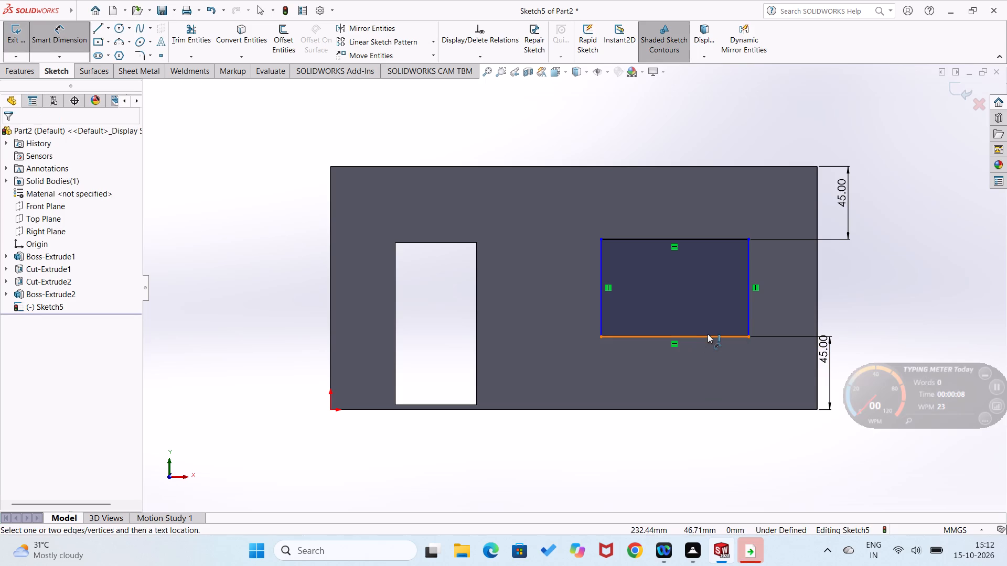
Dimension the rectangle's lower line to a width of 80 mm.
click(709, 333)
click(709, 336)
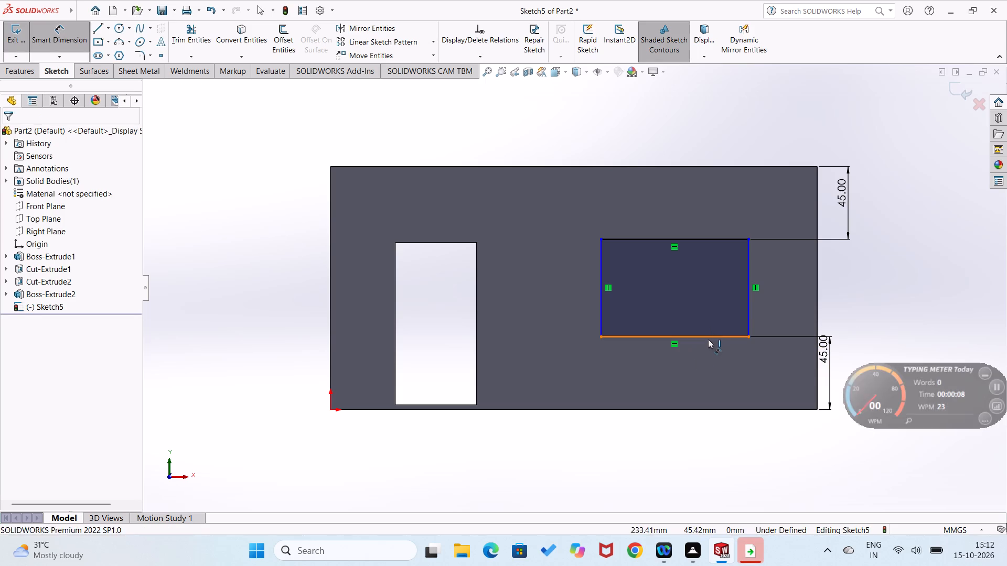
click(708, 358)
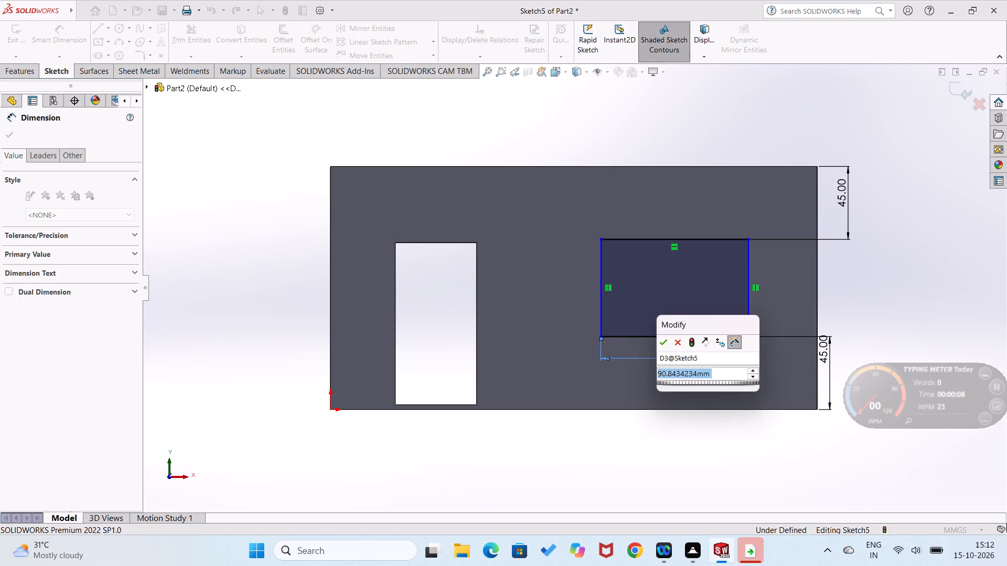
key(8)
key(0)
key(Return)
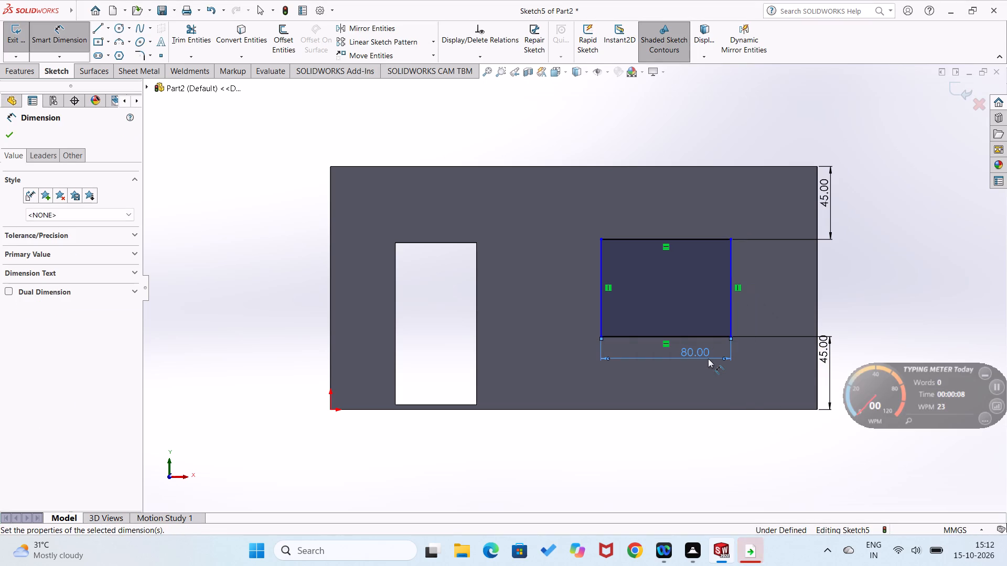
click(879, 293)
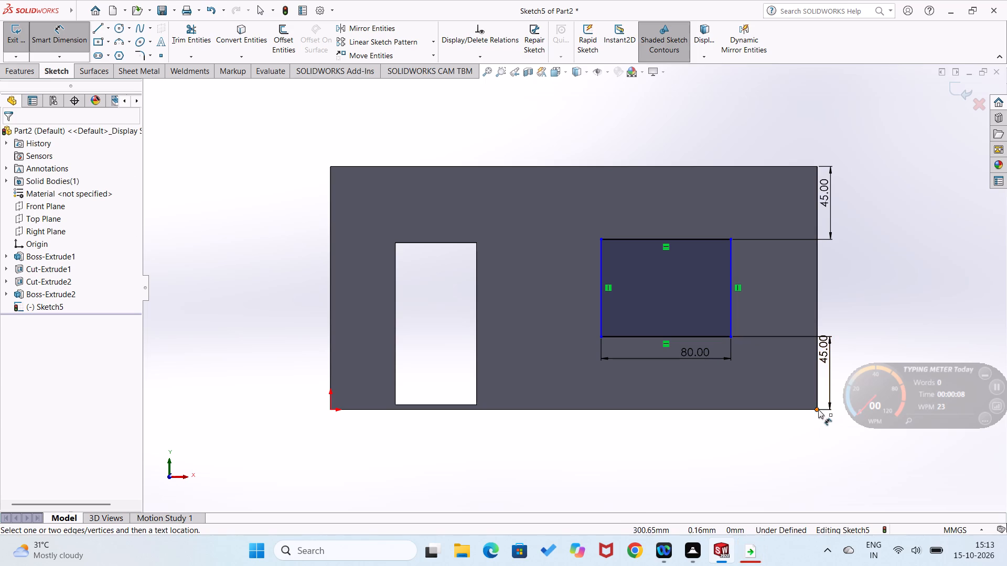
Dimension the horizontal distance from the rectangle's lower right corner to the box's lower right corner as 50 mm.
click(817, 409)
click(732, 338)
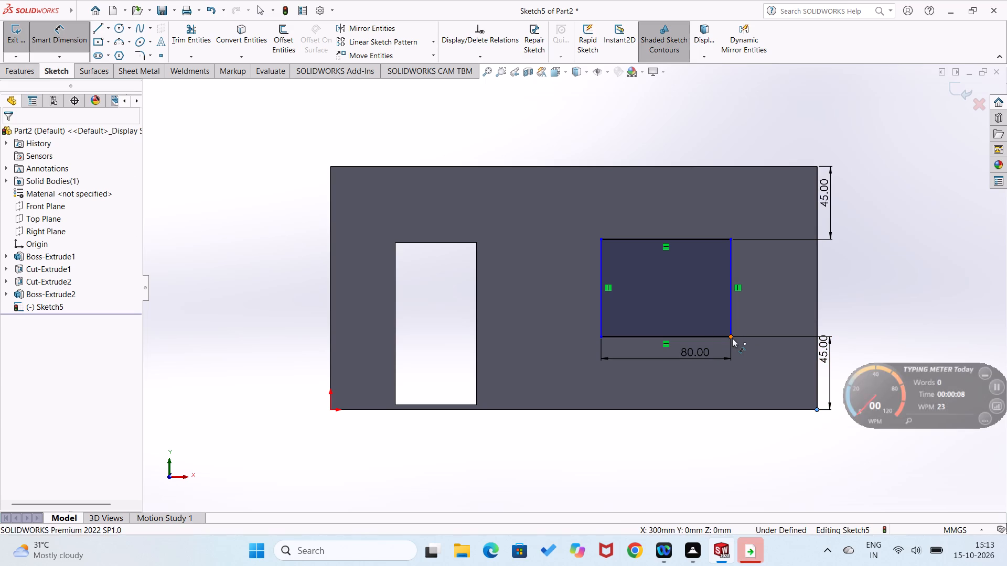
click(768, 439)
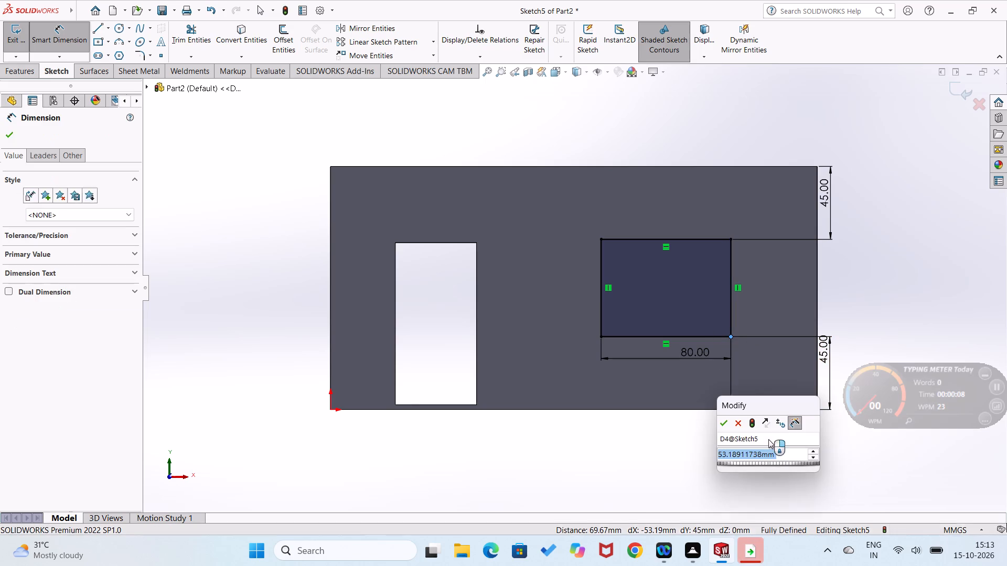
key(5)
key(0)
key(Return)
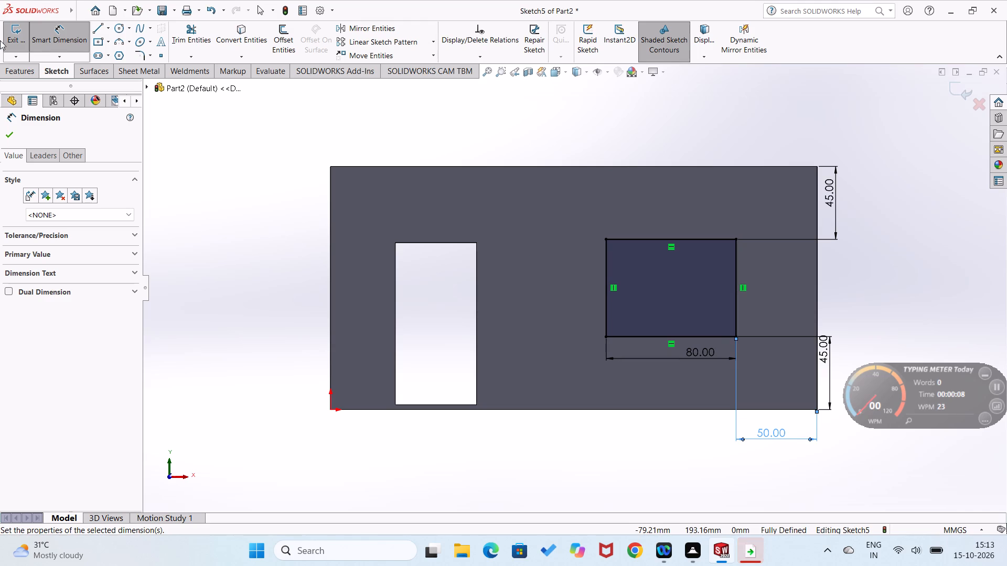
Cut-extrude the window rectangle into the box to a blind depth of 312 mm.
click(34, 70)
click(180, 34)
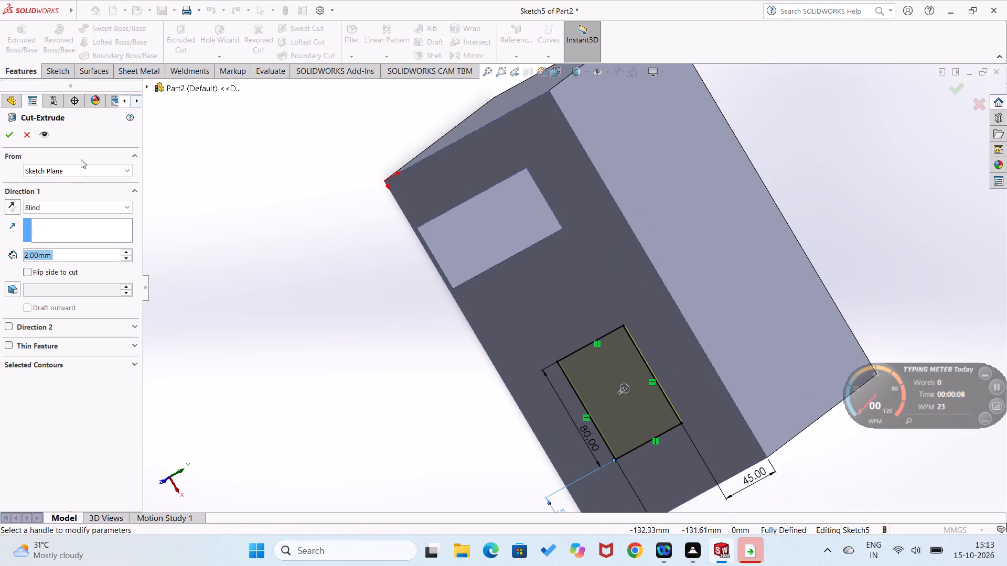
click(125, 252)
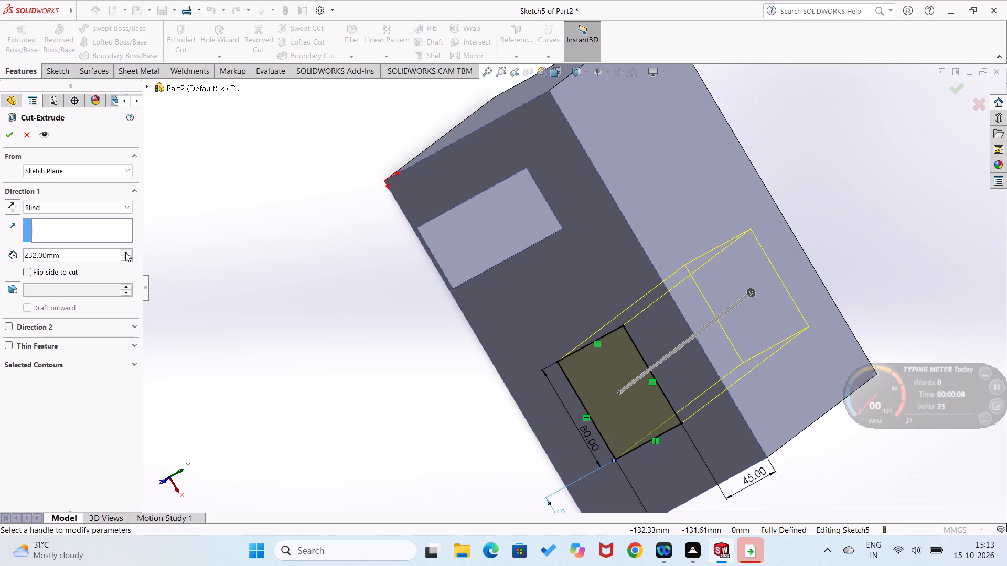
click(14, 136)
click(239, 301)
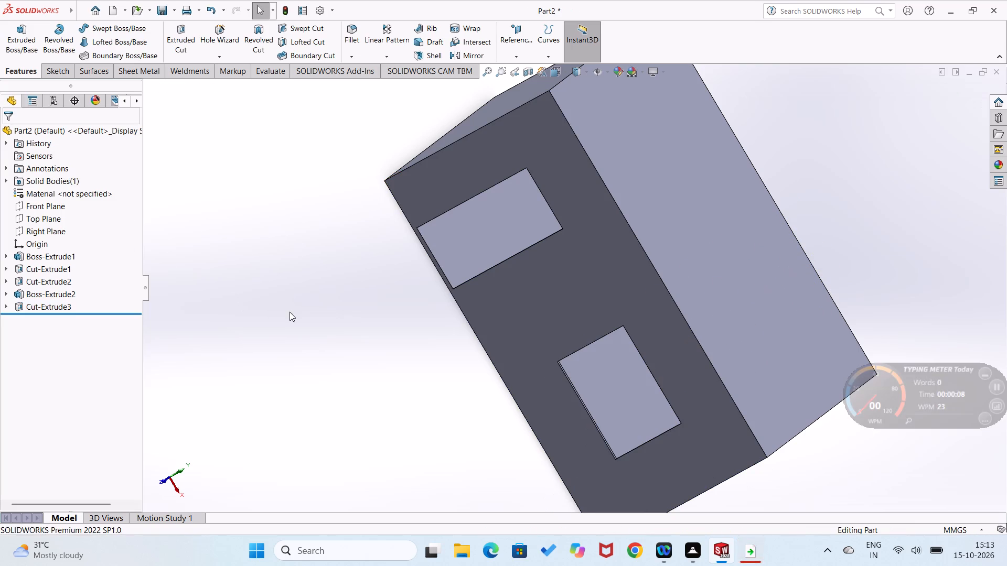
Sketch two side-by-side rectangles, each about 67 by 67 mm, on the box's end face nearest the window.
middle_drag(290, 312, 205, 167)
middle_drag(209, 178, 251, 218)
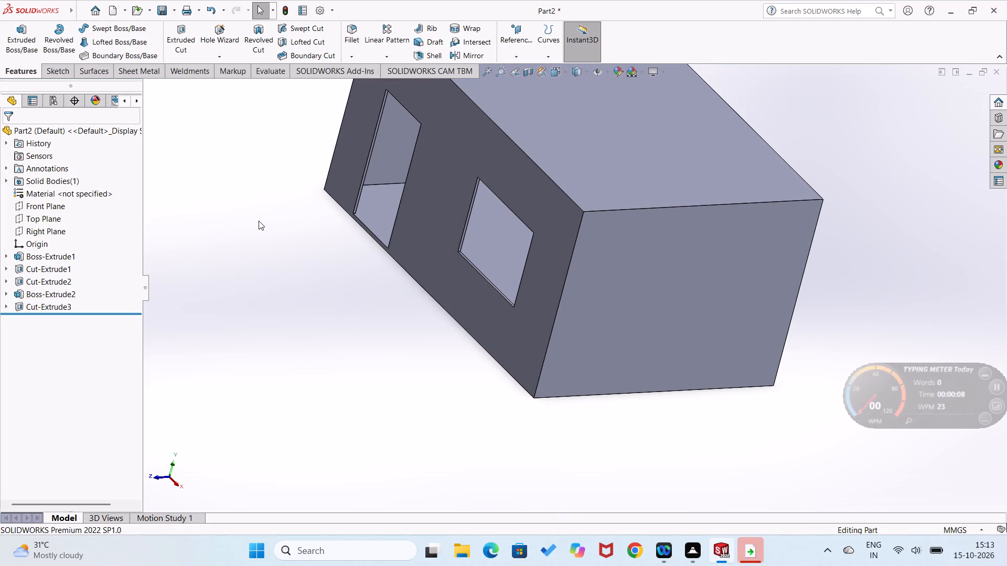
right_click(596, 310)
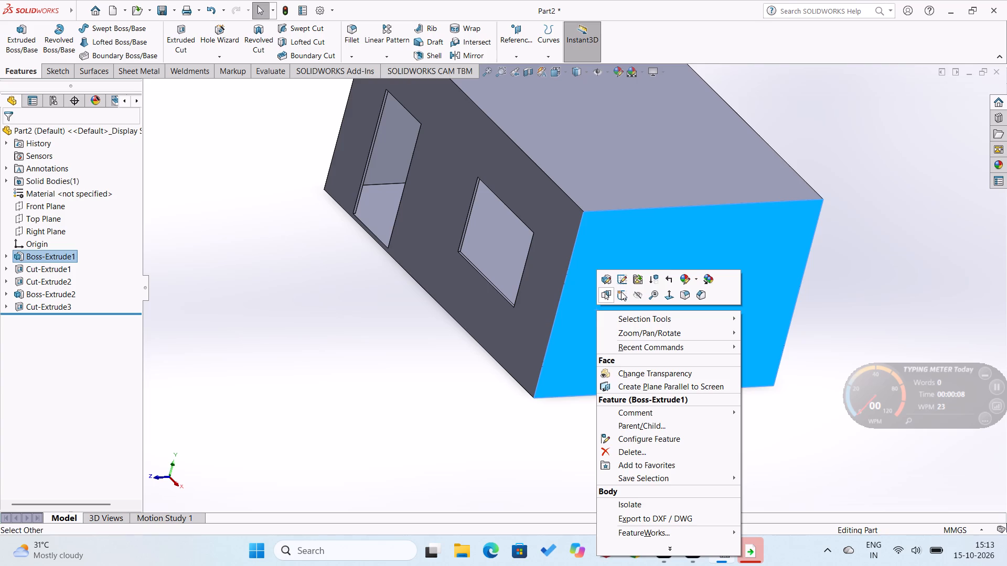
click(621, 291)
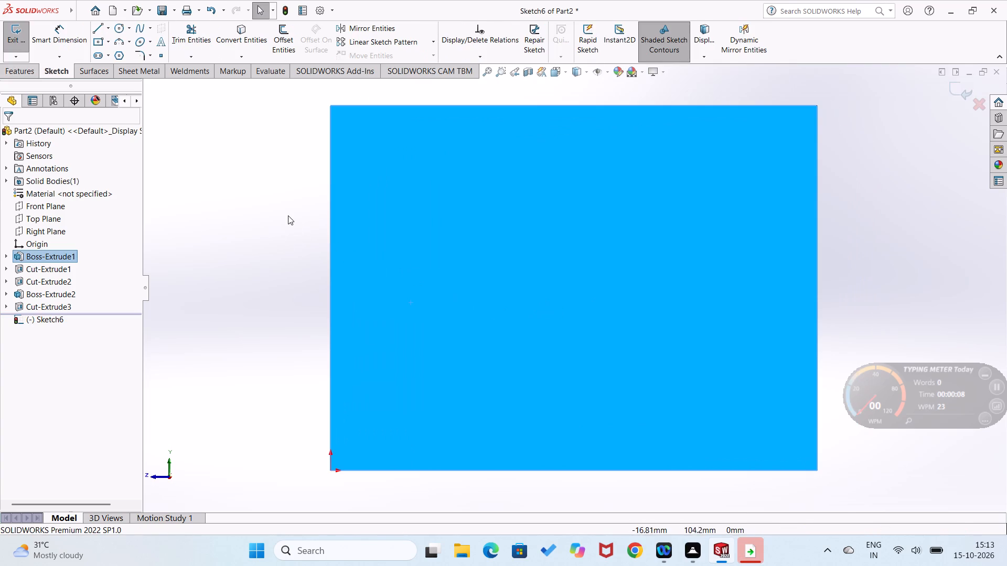
right_drag(288, 215, 261, 321)
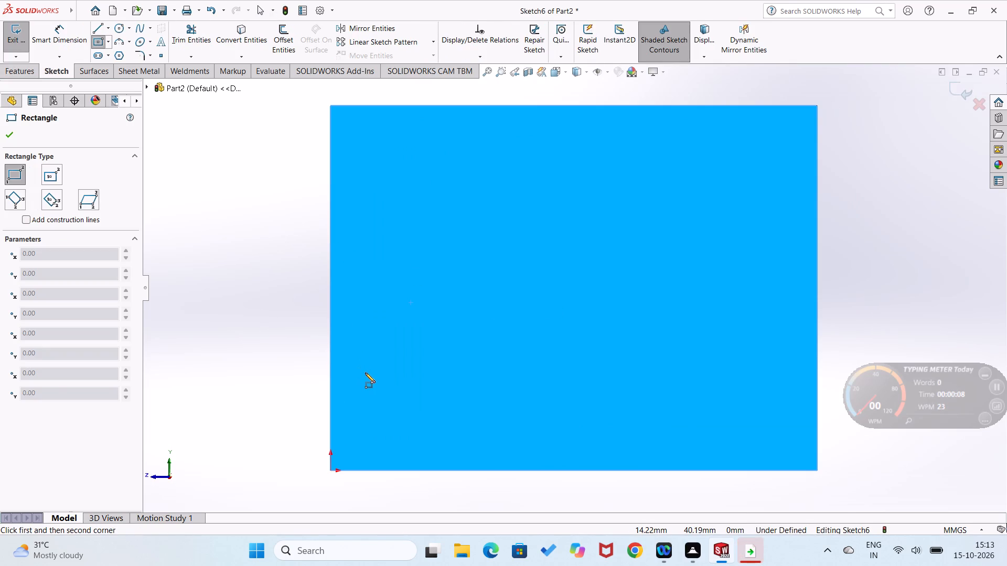
click(361, 372)
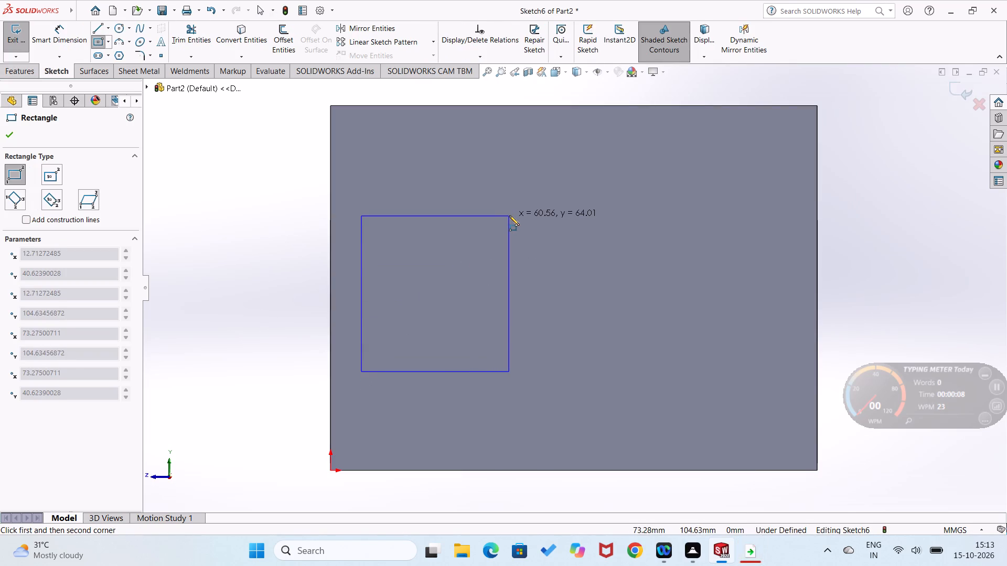
click(525, 209)
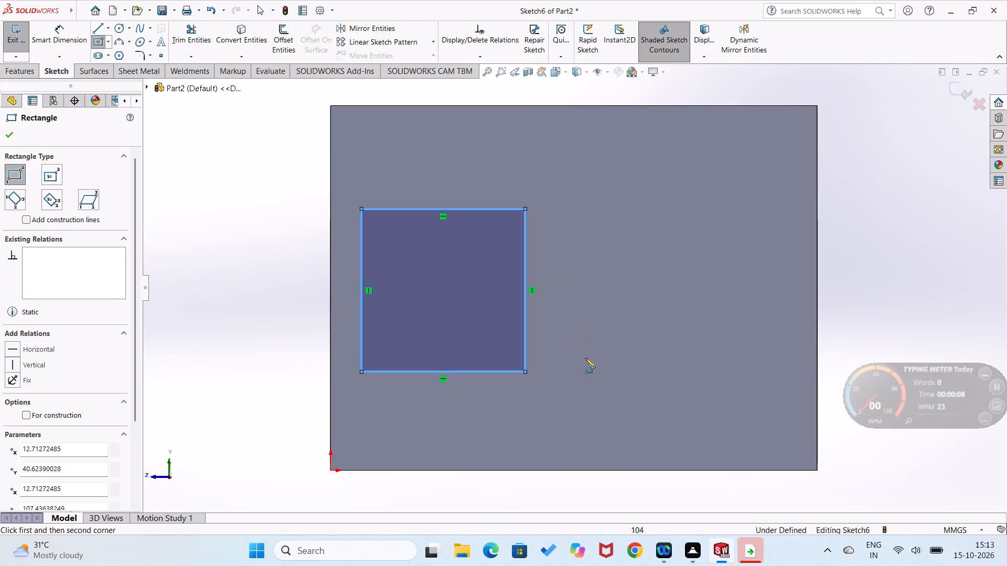
click(589, 369)
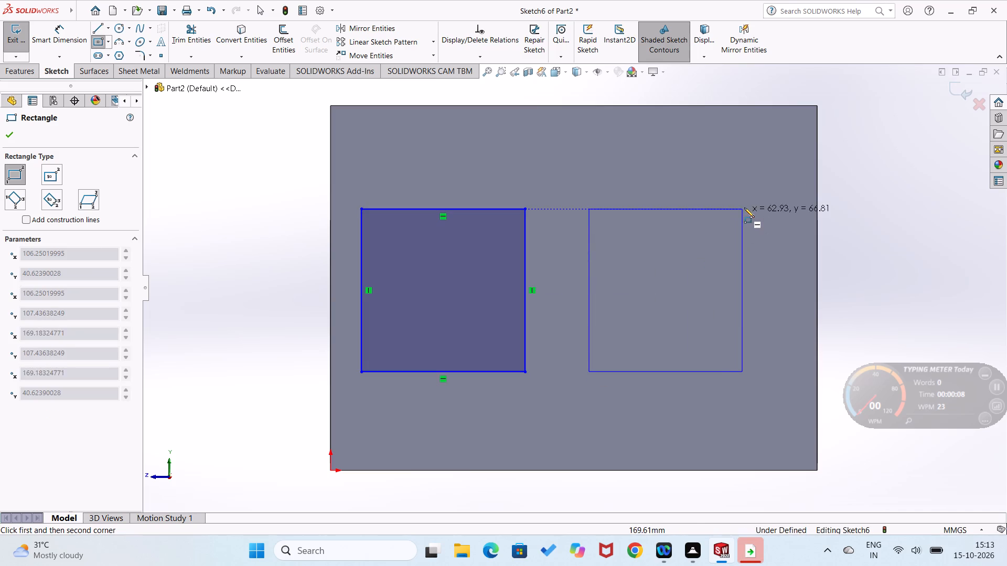
click(753, 206)
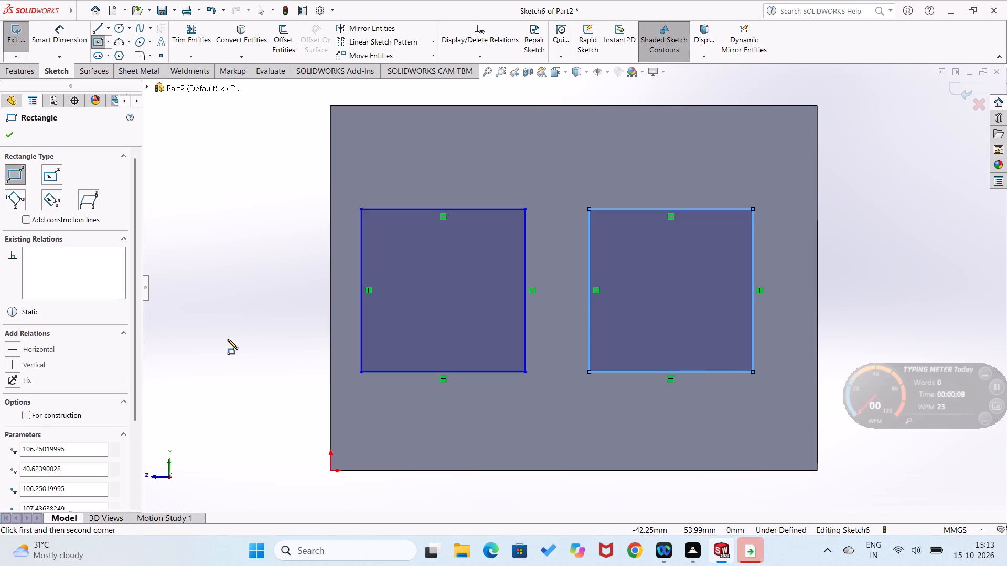
Dimension the horizontal distance from the origin to the left rectangle's lower left corner as 20 mm.
right_drag(243, 356, 272, 244)
click(330, 469)
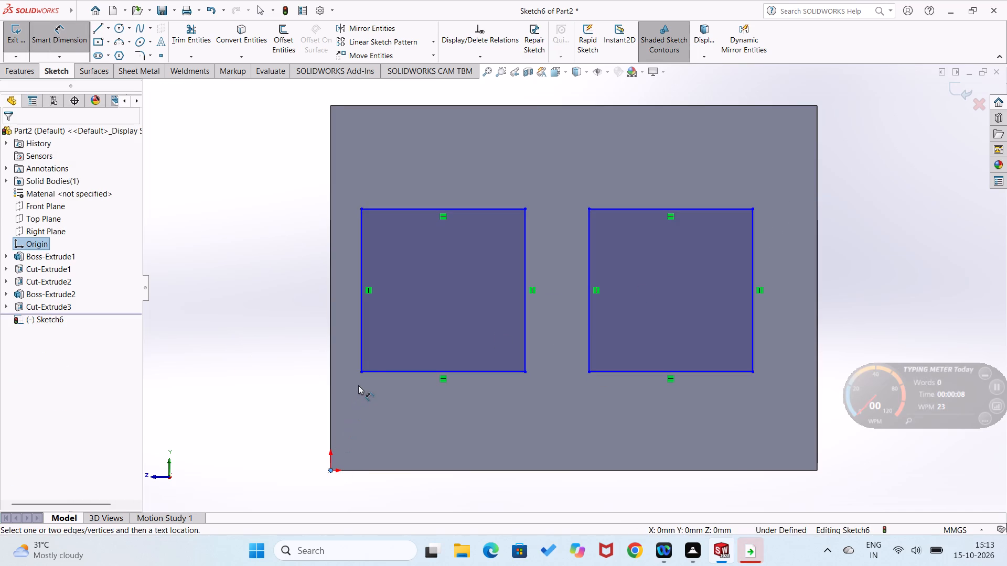
click(362, 369)
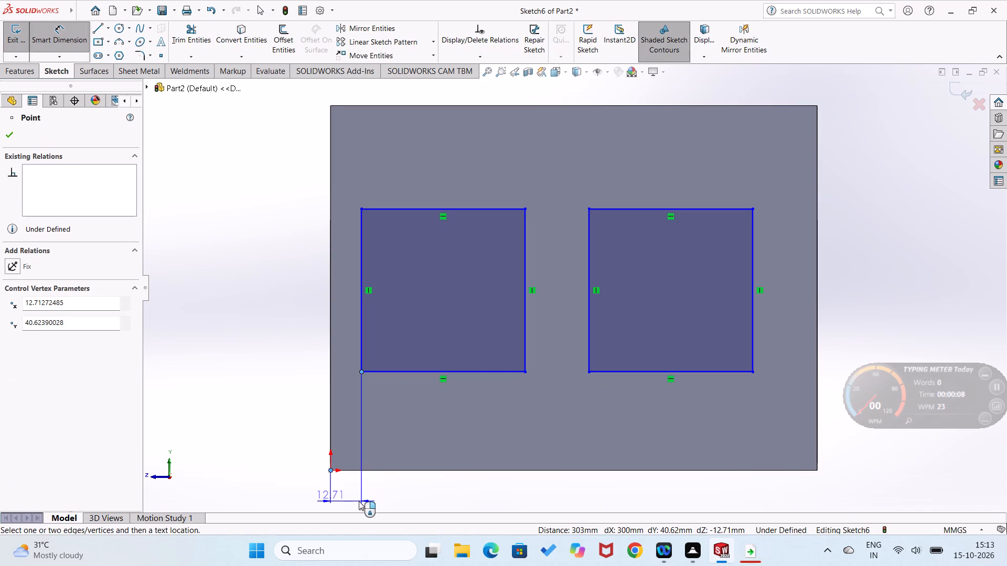
click(359, 501)
key(1)
key(5)
key(Return)
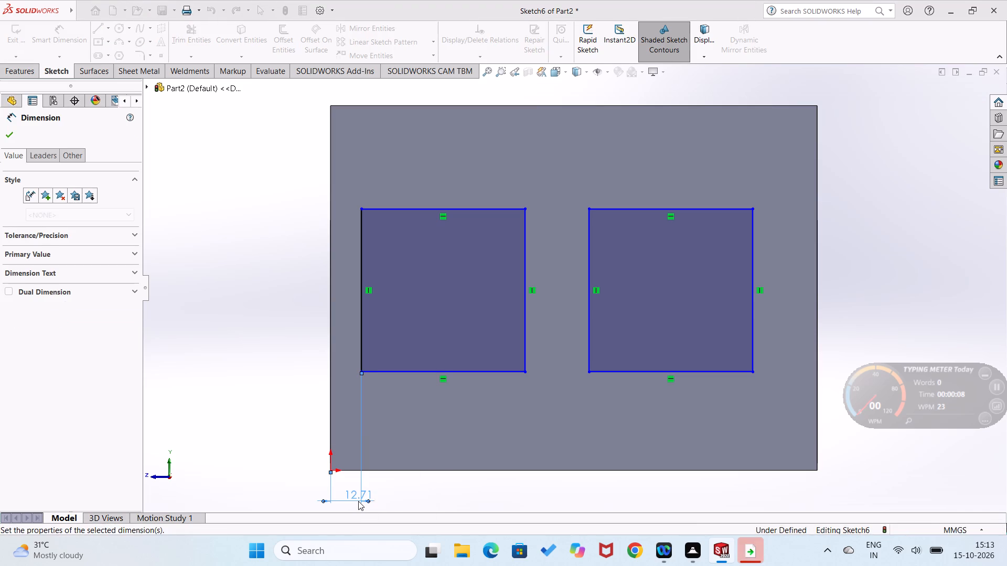
double_click(358, 501)
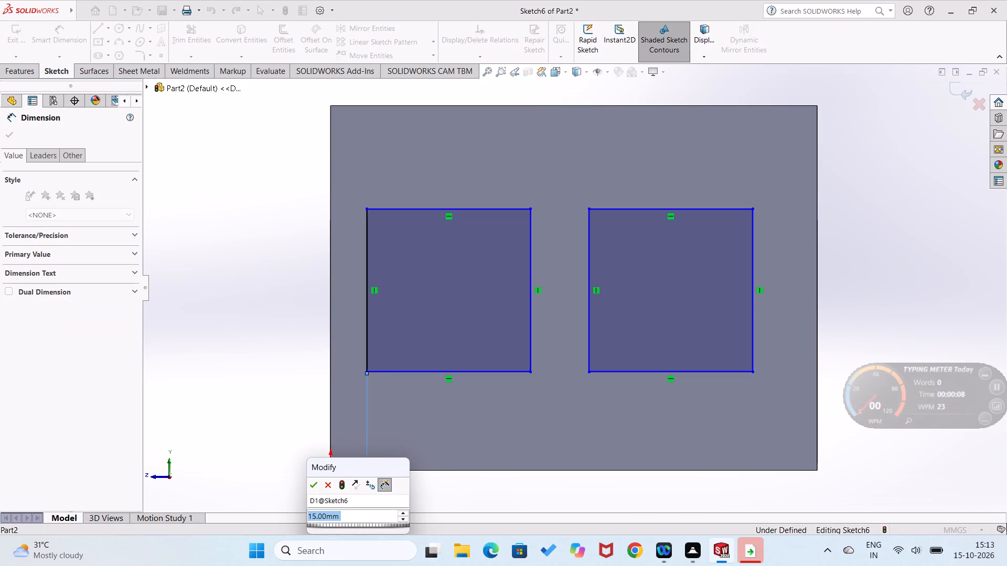
text(20)
key(Return)
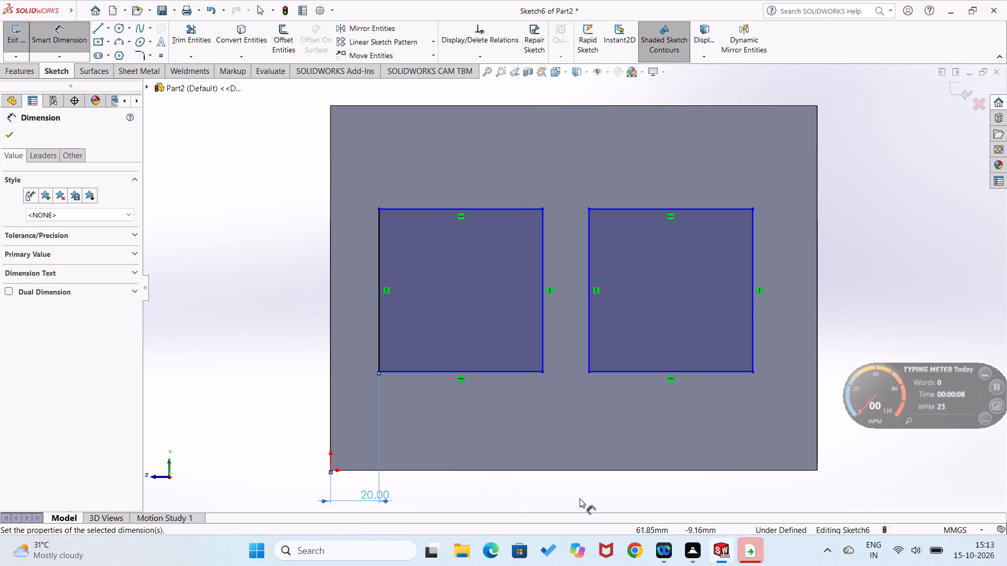
Dimension the horizontal distance from the right rectangle's lower right corner to the face's lower right corner as 20 mm.
click(816, 471)
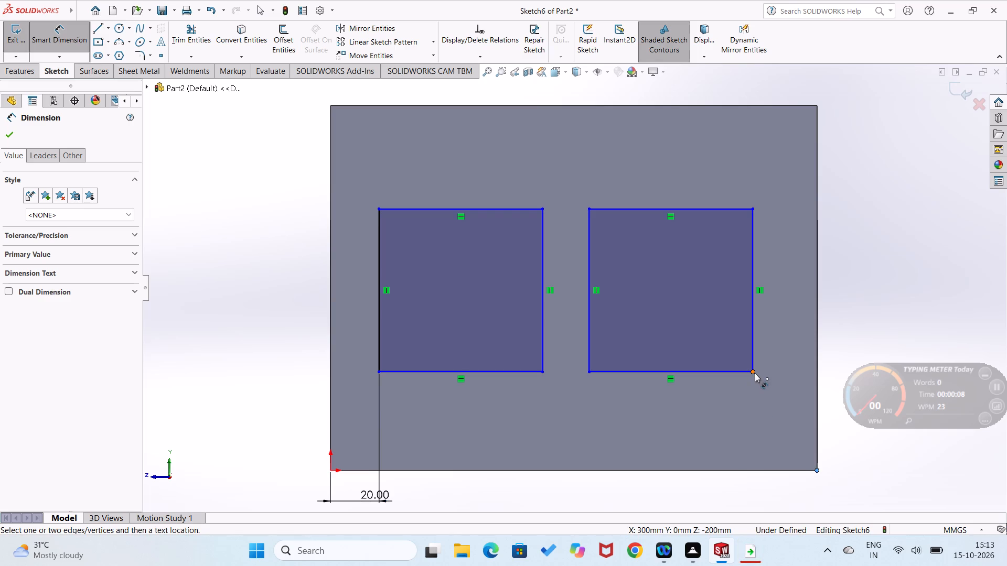
click(754, 372)
click(789, 491)
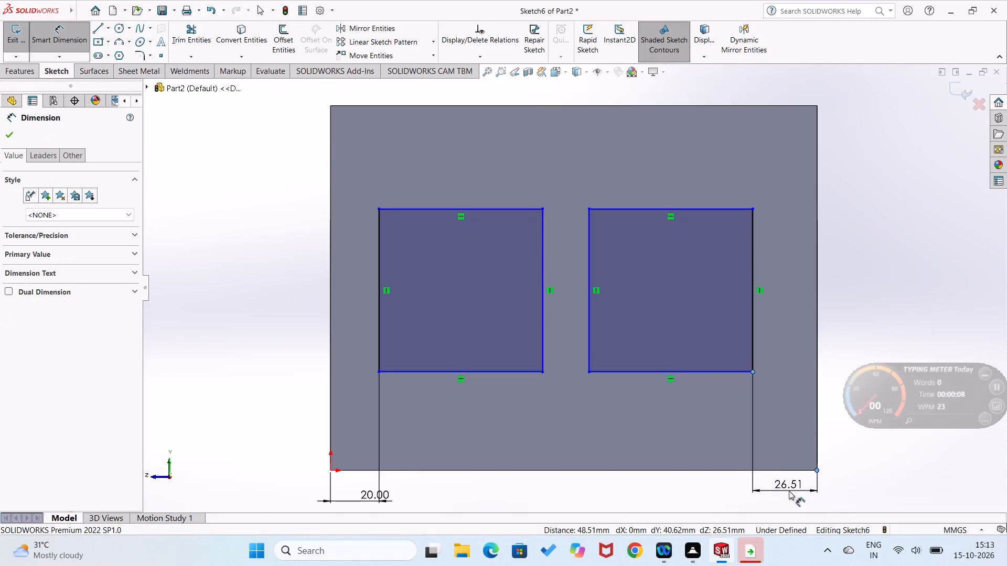
text(20)
key(Return)
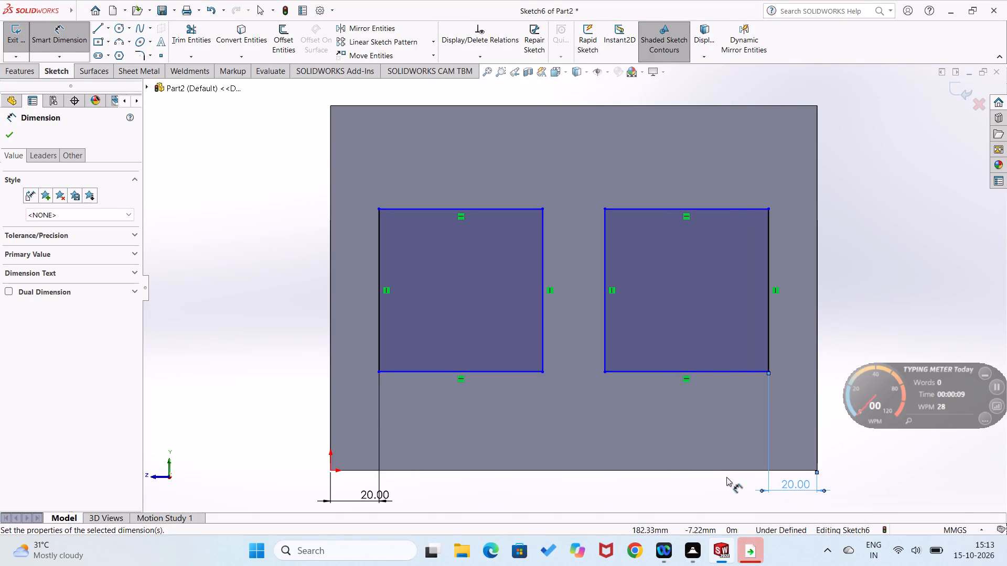
Dimension the left rectangle's lower line to a width of 65 mm.
click(513, 374)
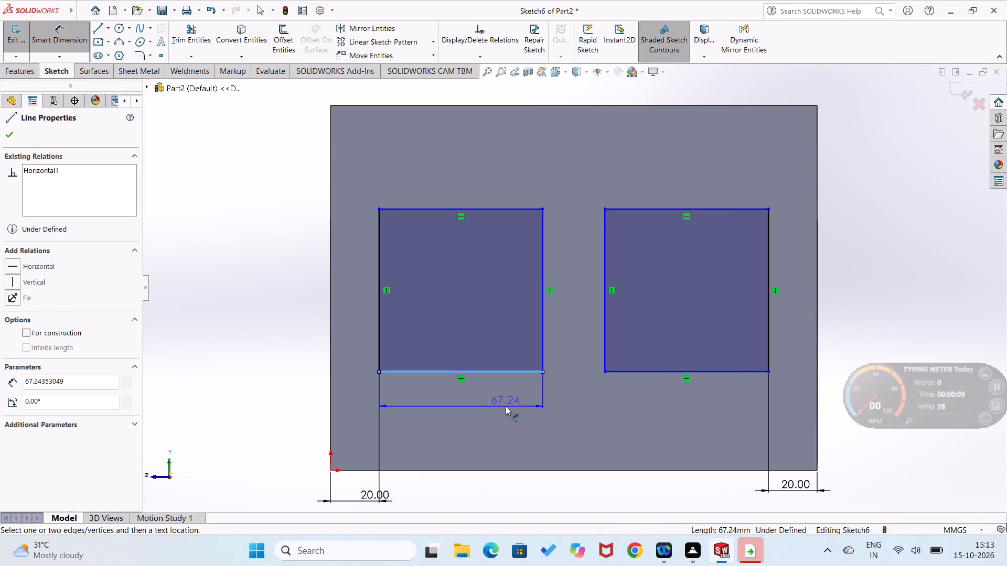
click(506, 406)
text(60)
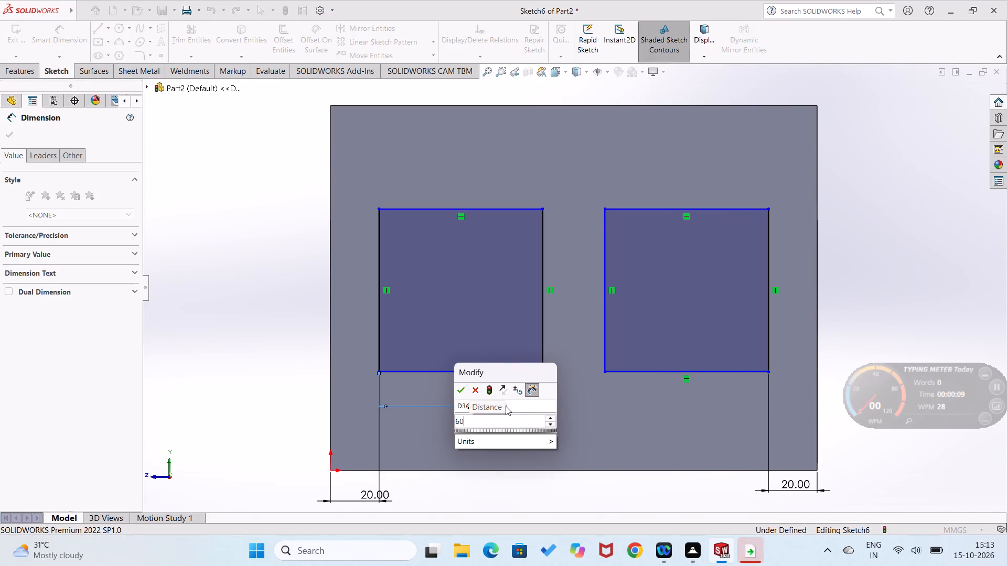
key(BackSpace)
text(58)
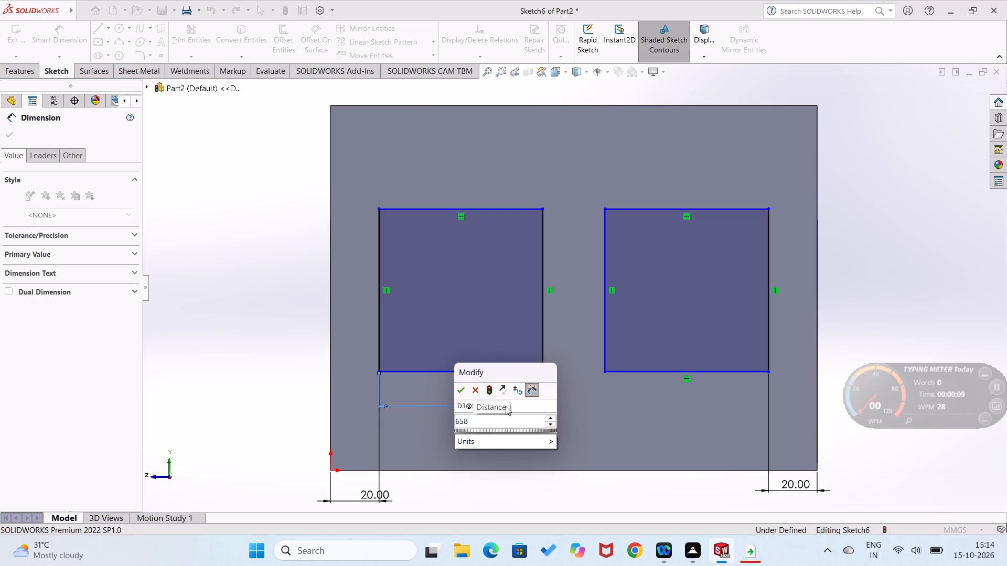
key(BackSpace)
key(Return)
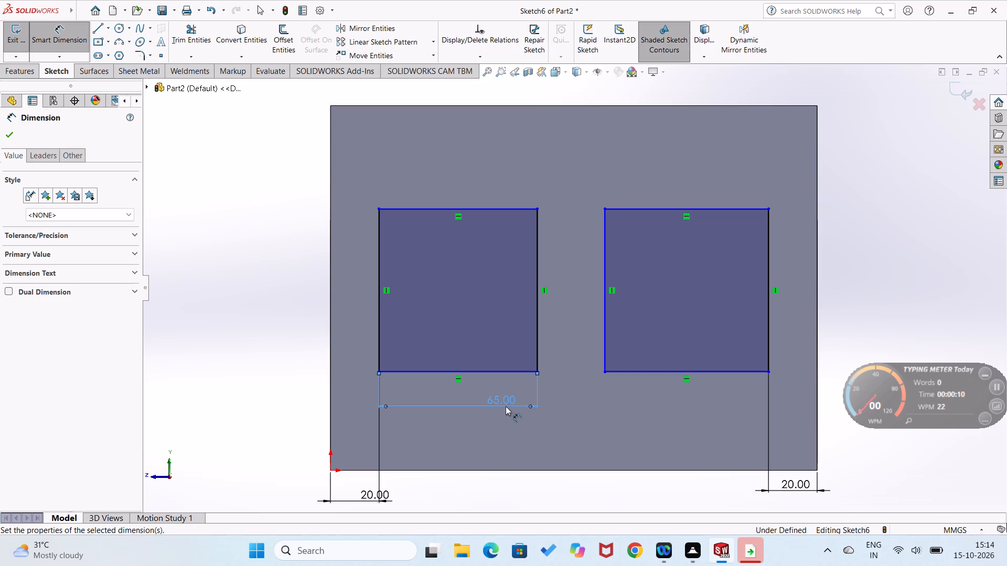
click(513, 443)
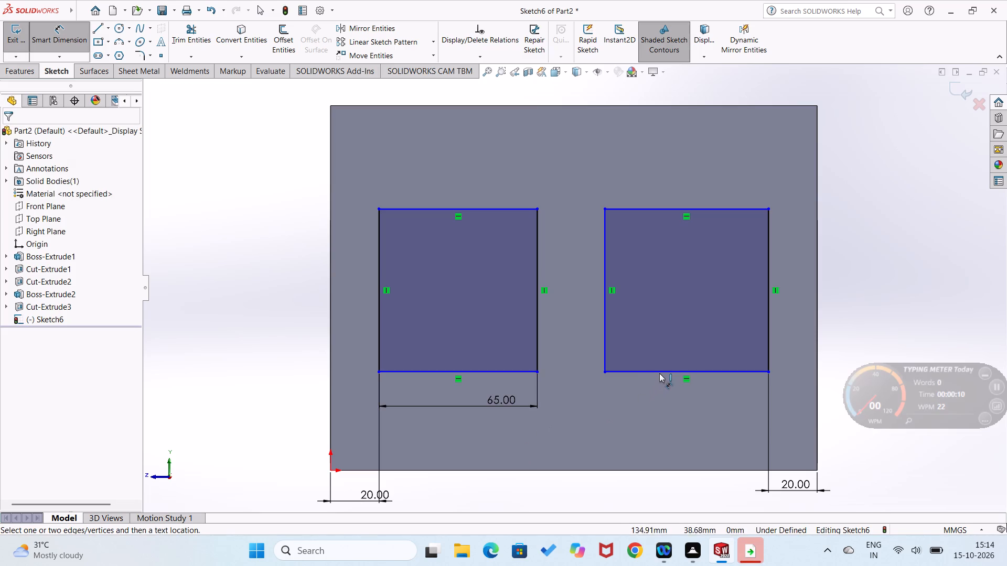
Dimension the right rectangle's lower line to a width of 65 mm.
click(662, 371)
click(653, 398)
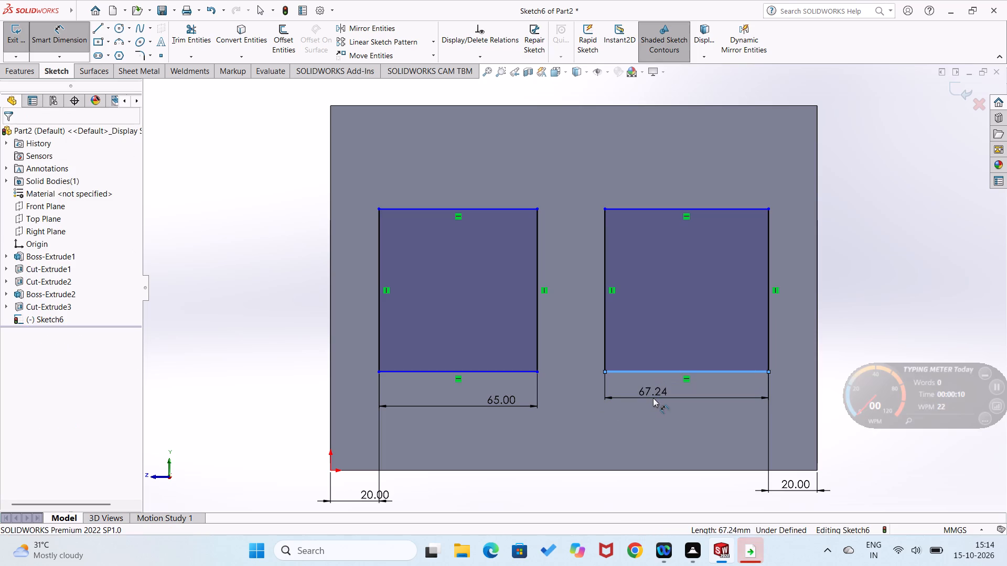
text(65)
key(Return)
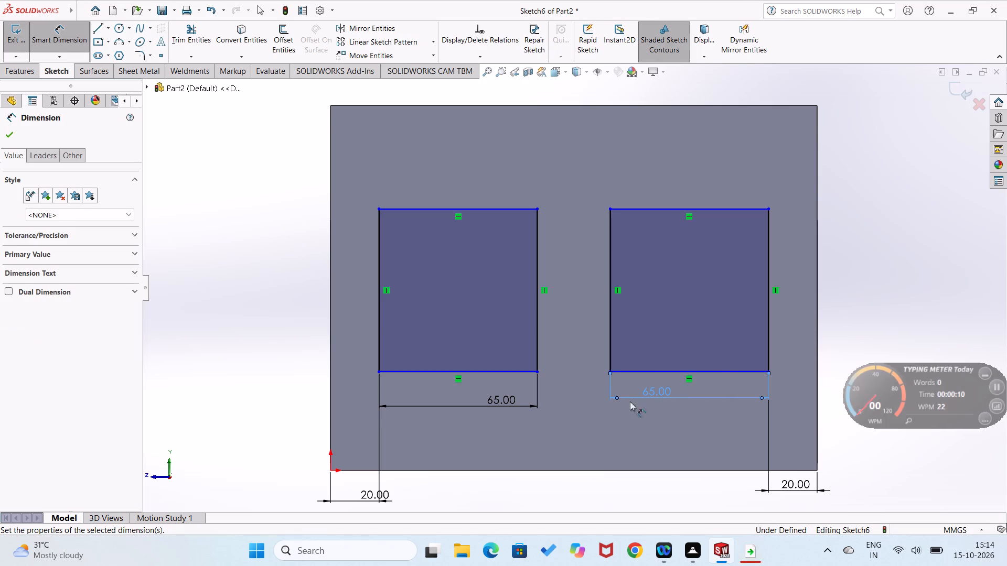
click(245, 394)
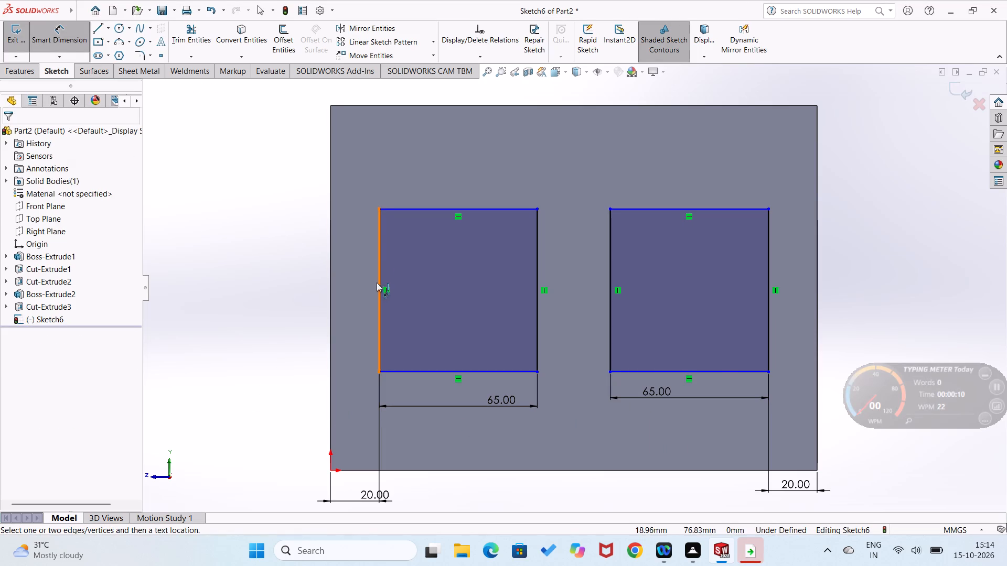
Dimension the vertical distance from the origin to the left rectangle's lower left corner as 45 mm.
click(329, 472)
click(380, 372)
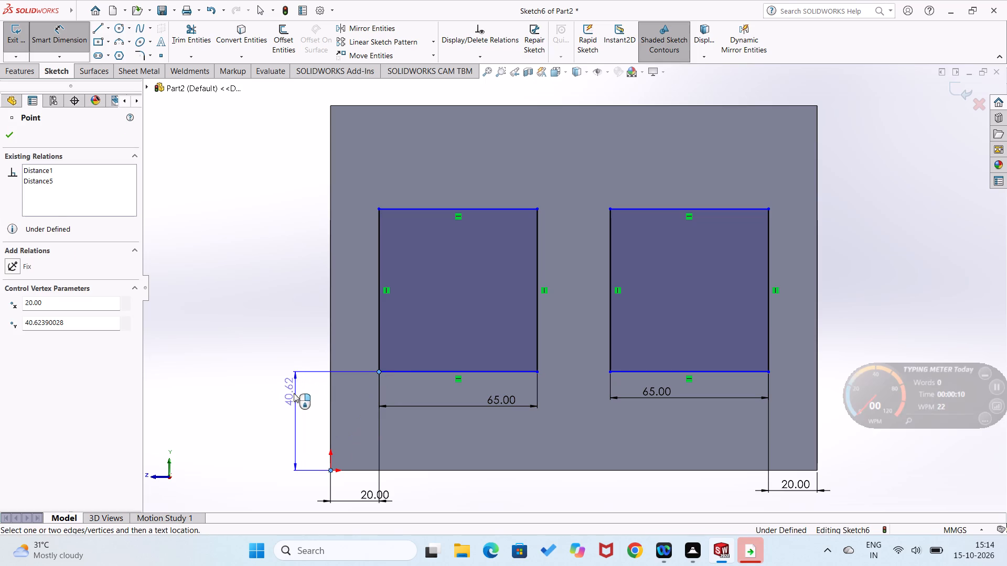
click(294, 393)
text(45)
key(Return)
click(130, 350)
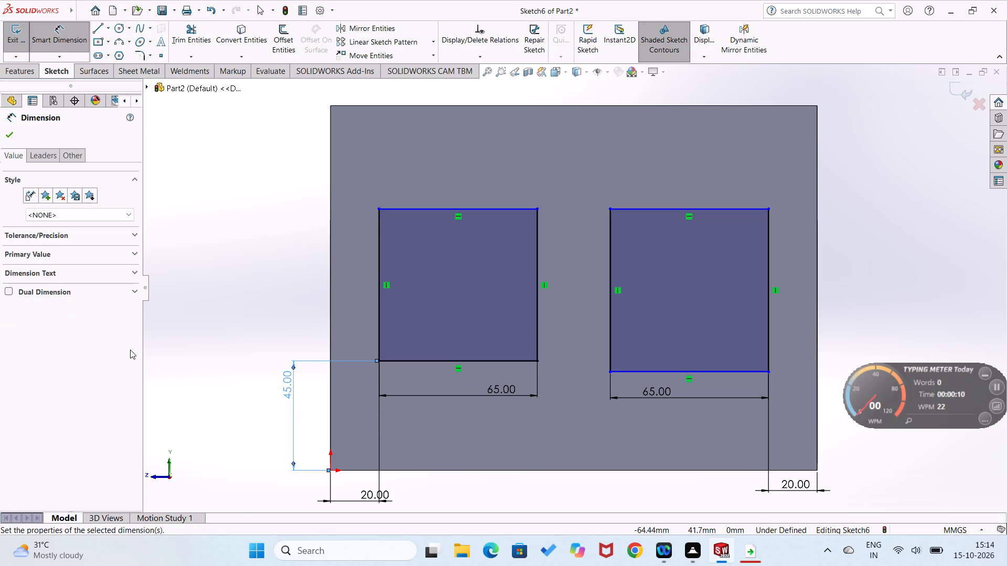
Dimension the left rectangle's left side to a height of 70 mm.
click(378, 334)
click(359, 331)
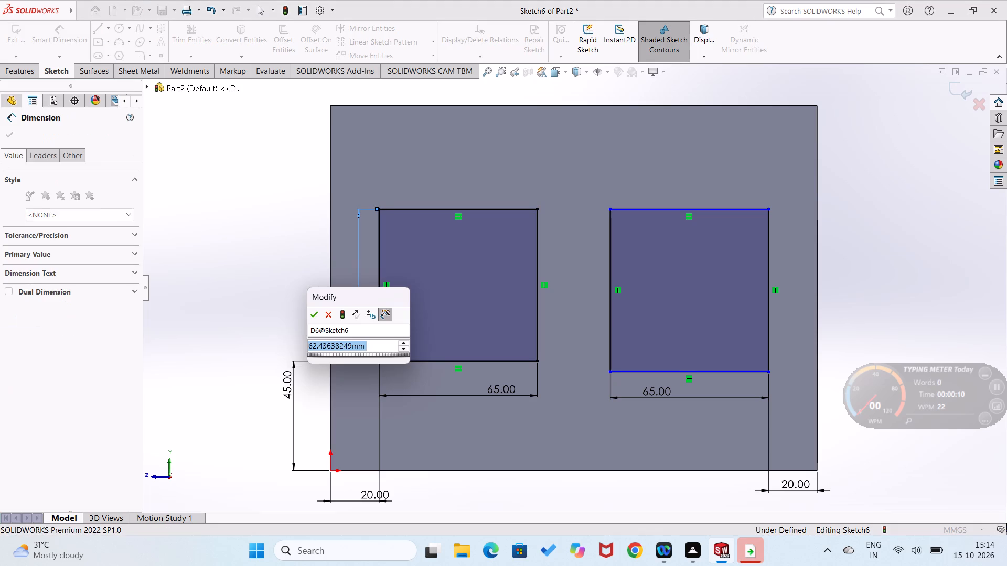
text(70)
key(Return)
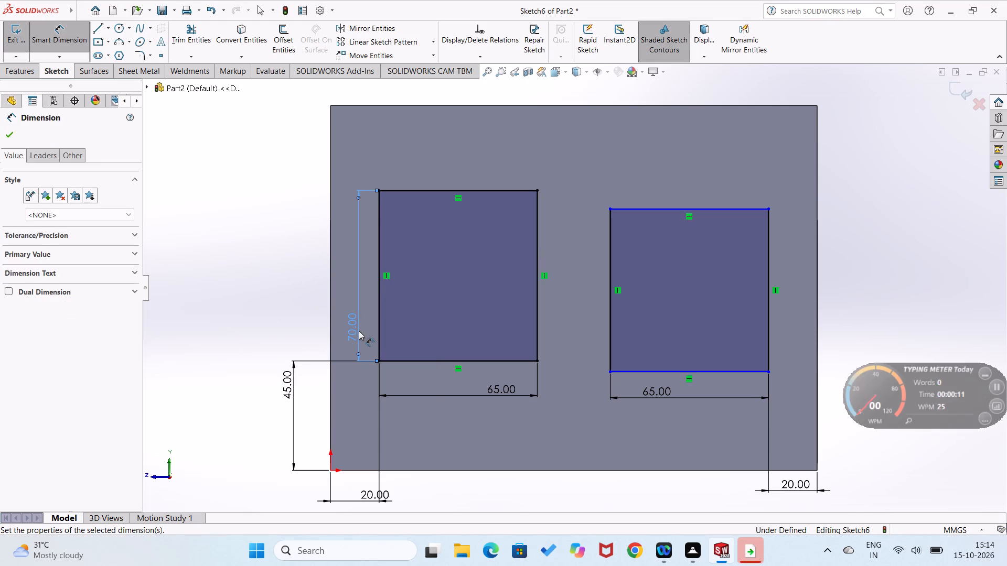
Dimension the vertical distance from the face's lower right corner to the right rectangle's lower right corner as 45 mm.
click(817, 470)
click(769, 370)
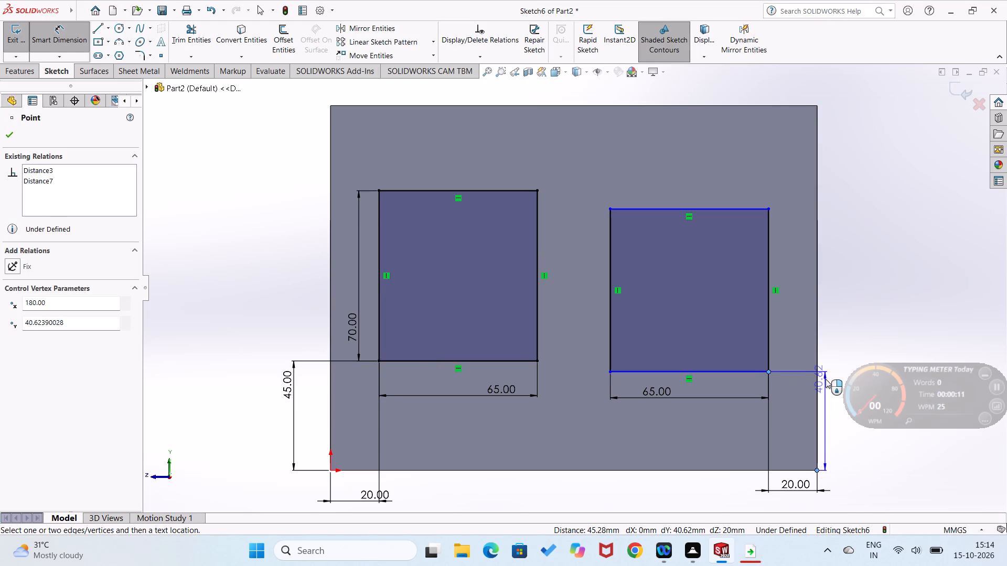
click(830, 380)
text(45)
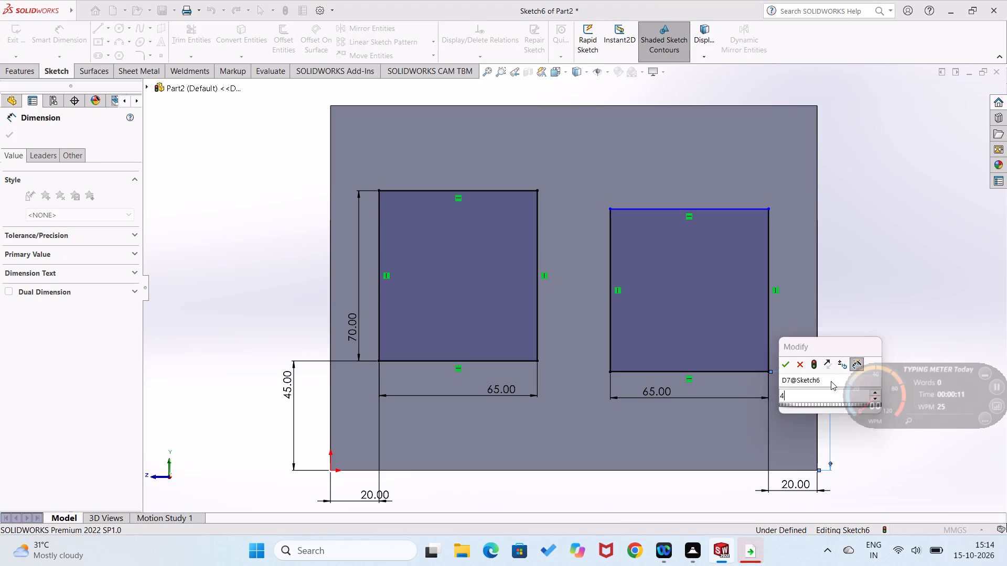
key(Return)
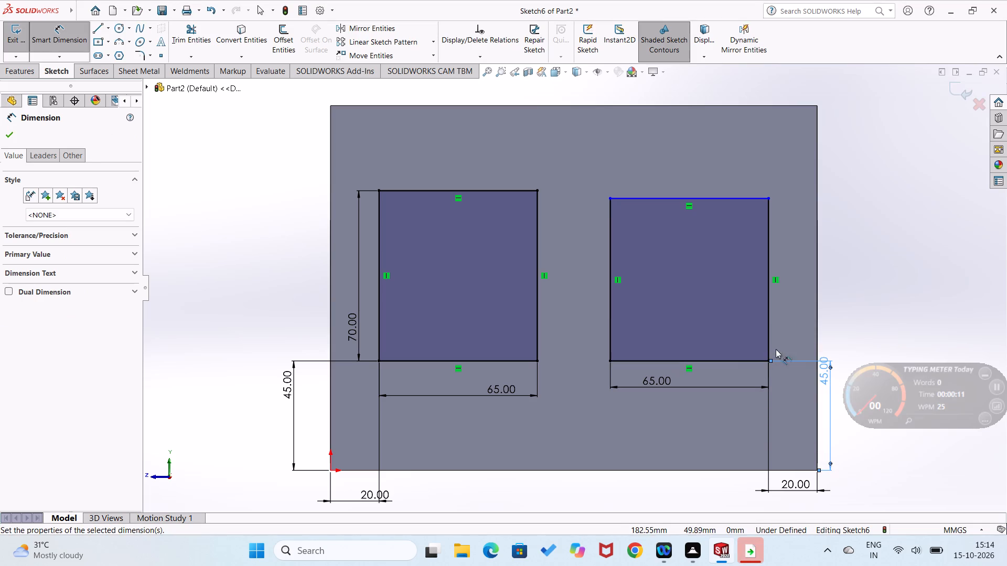
Dimension the right rectangle's right side to a height of 70 mm.
click(768, 341)
click(787, 335)
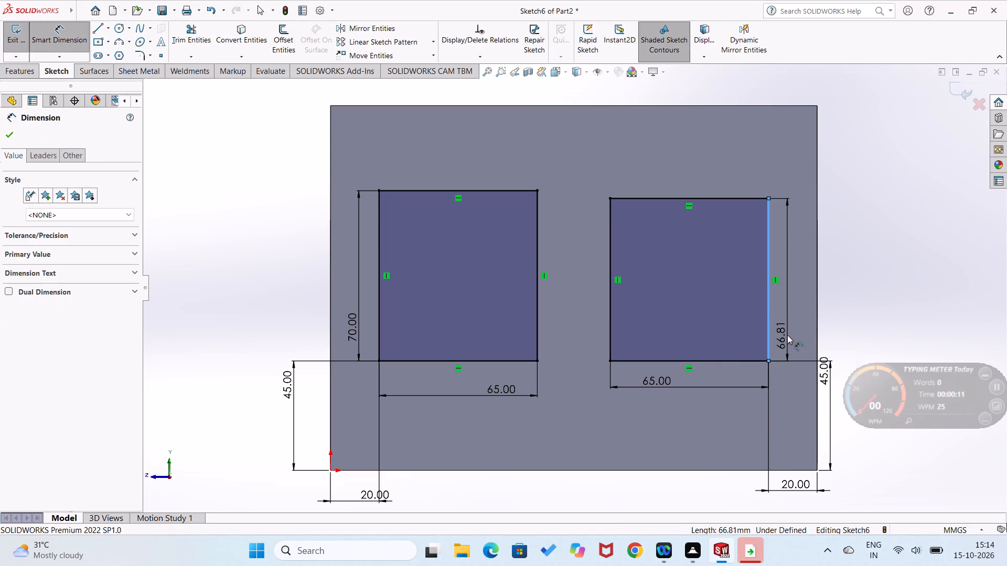
text(70)
key(Return)
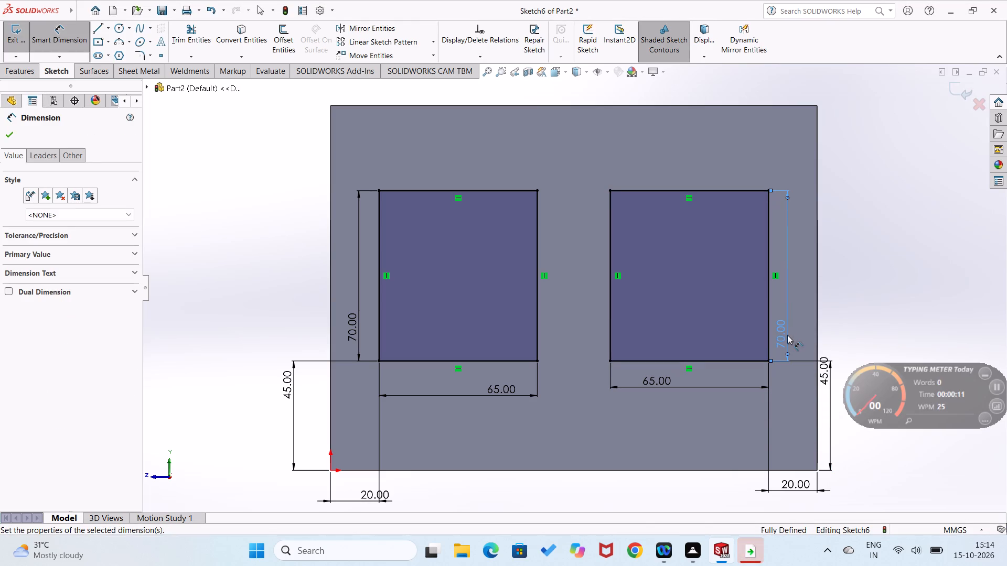
Cut-extrude both window rectangles from the end face with a Blind depth of 312 mm.
click(24, 76)
click(171, 37)
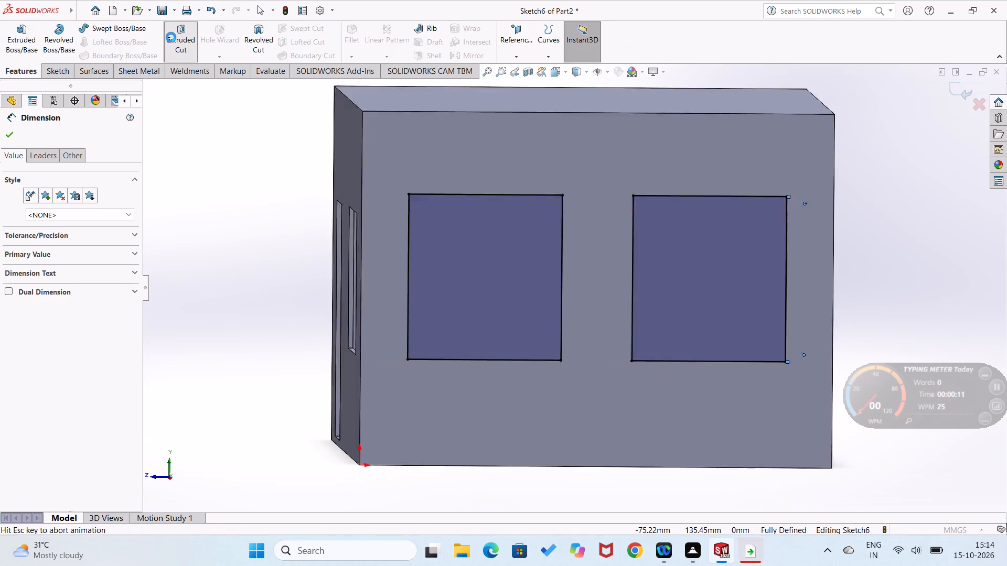
middle_drag(240, 195, 293, 288)
click(11, 129)
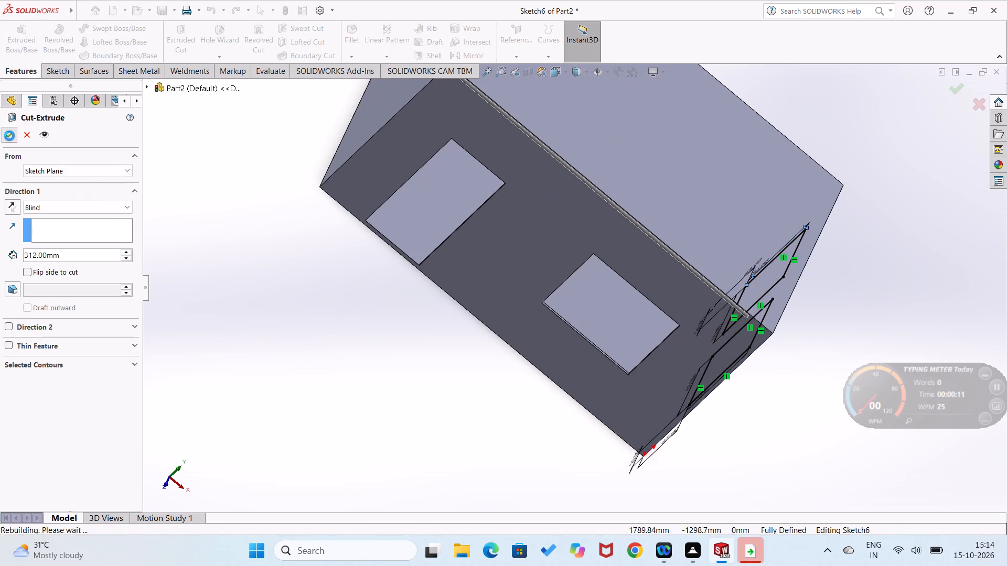
click(318, 332)
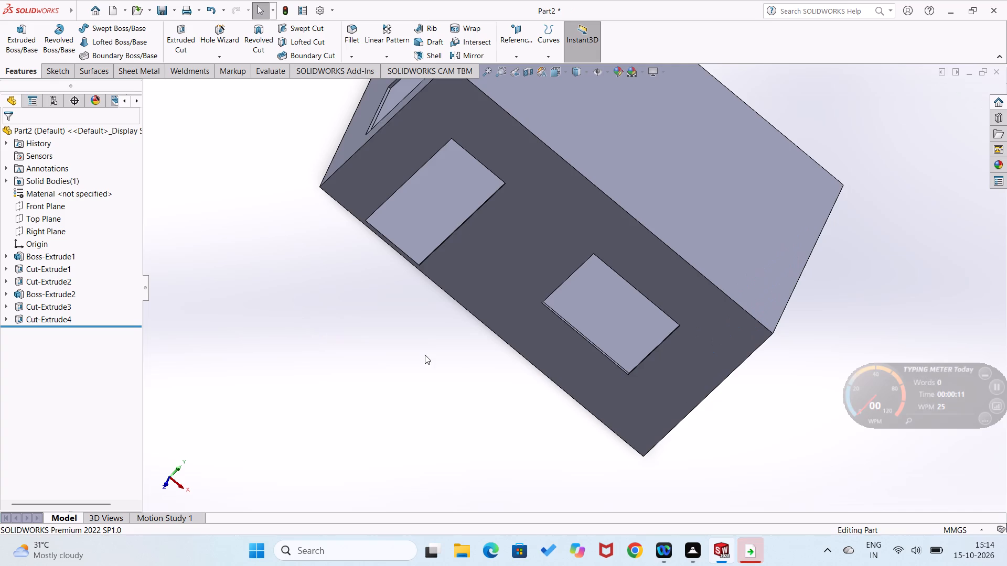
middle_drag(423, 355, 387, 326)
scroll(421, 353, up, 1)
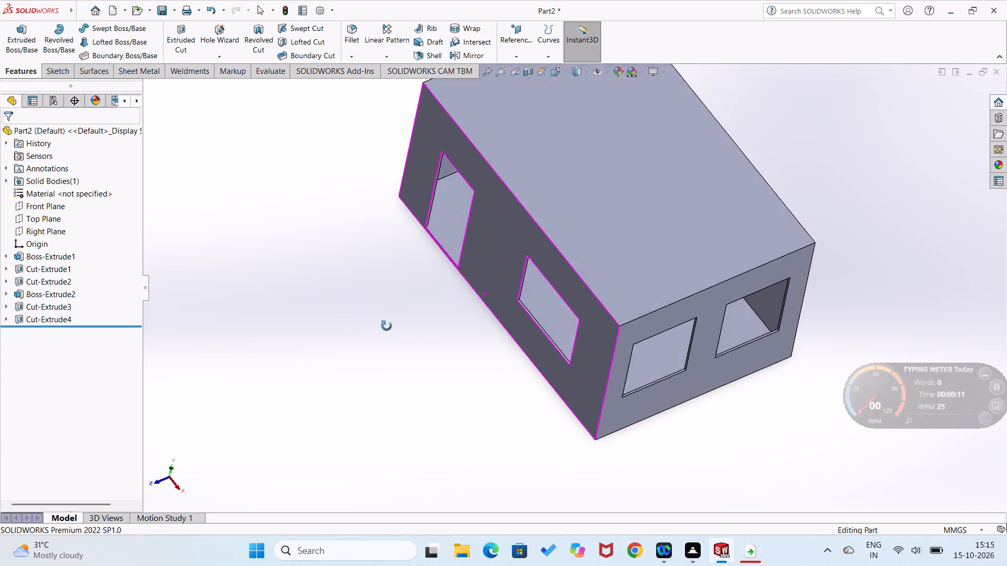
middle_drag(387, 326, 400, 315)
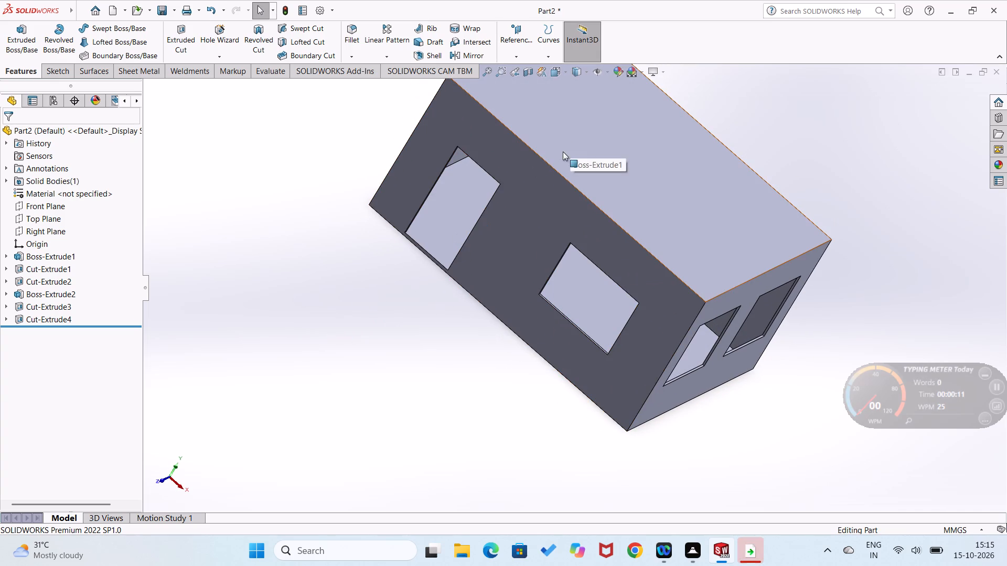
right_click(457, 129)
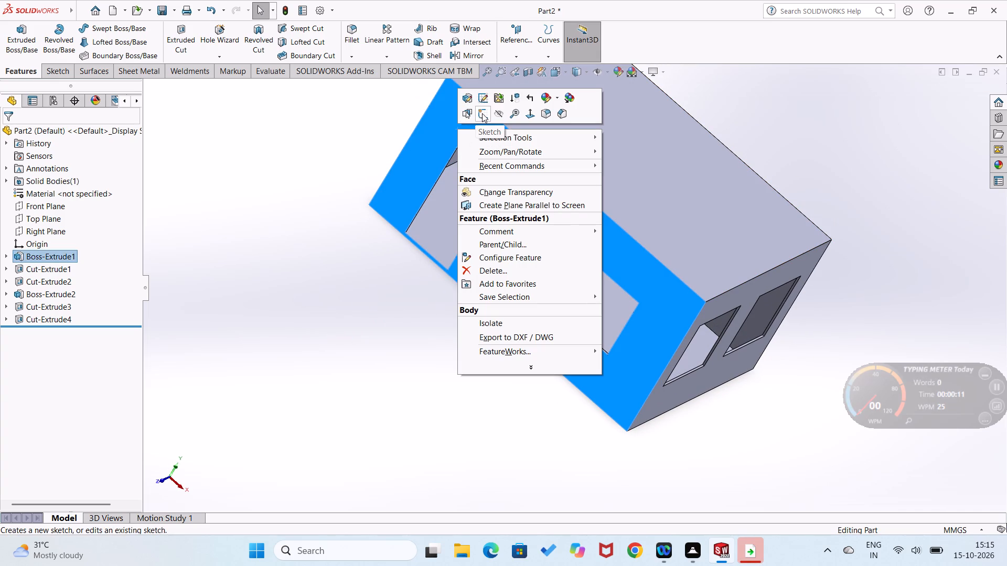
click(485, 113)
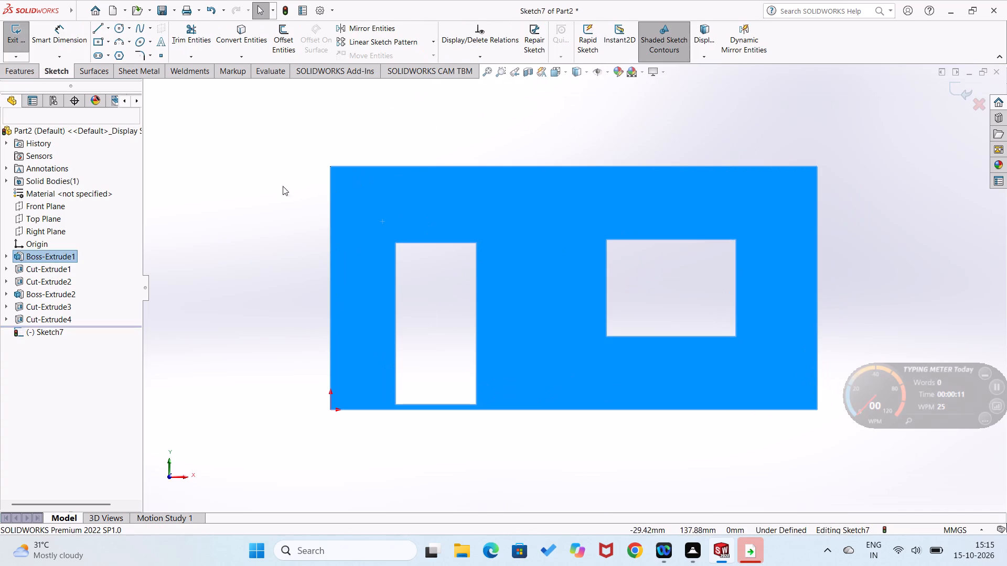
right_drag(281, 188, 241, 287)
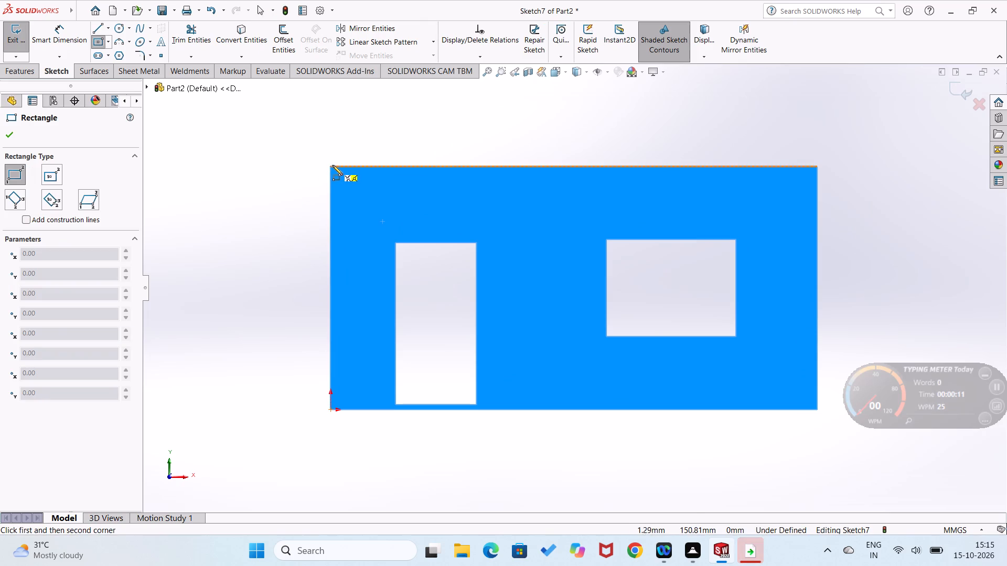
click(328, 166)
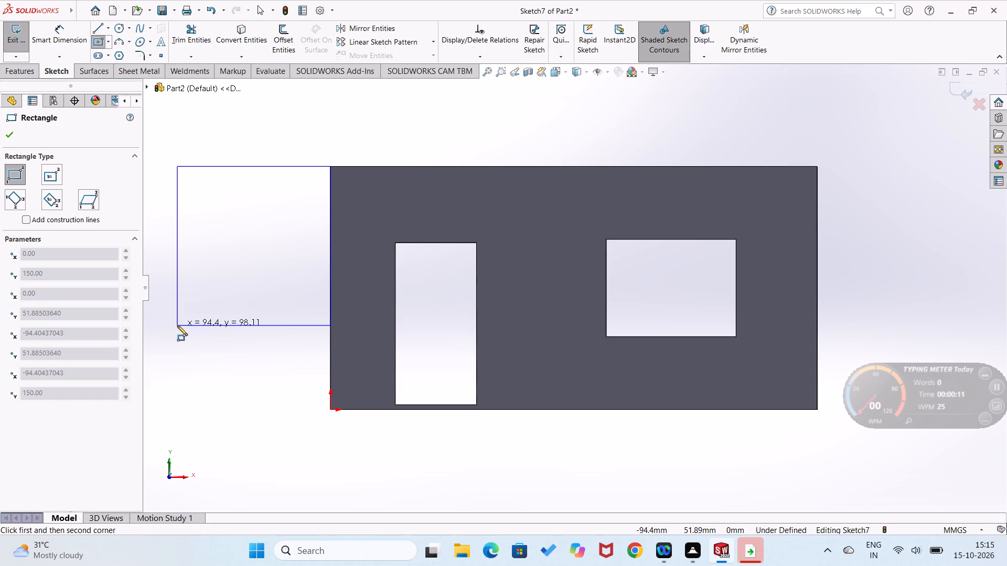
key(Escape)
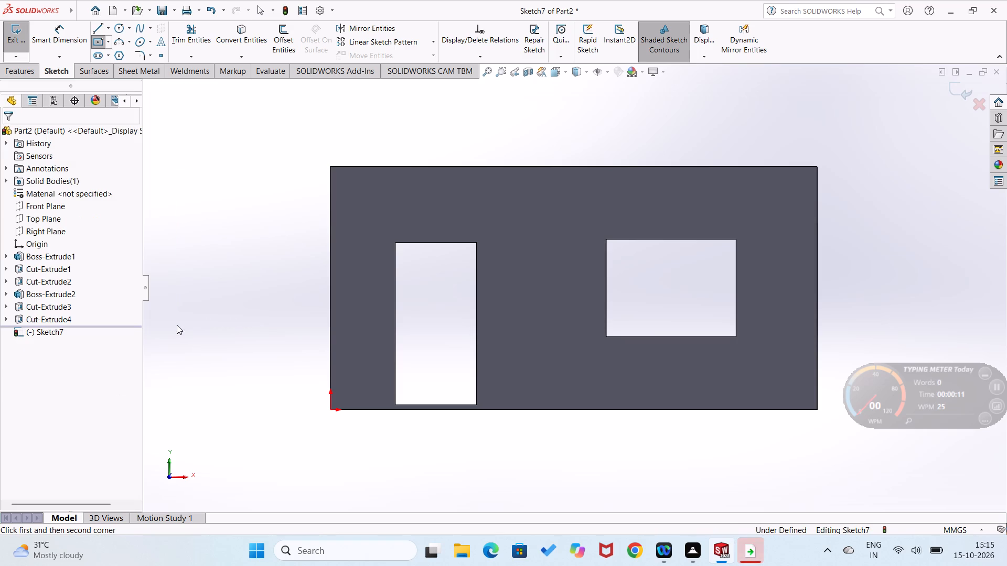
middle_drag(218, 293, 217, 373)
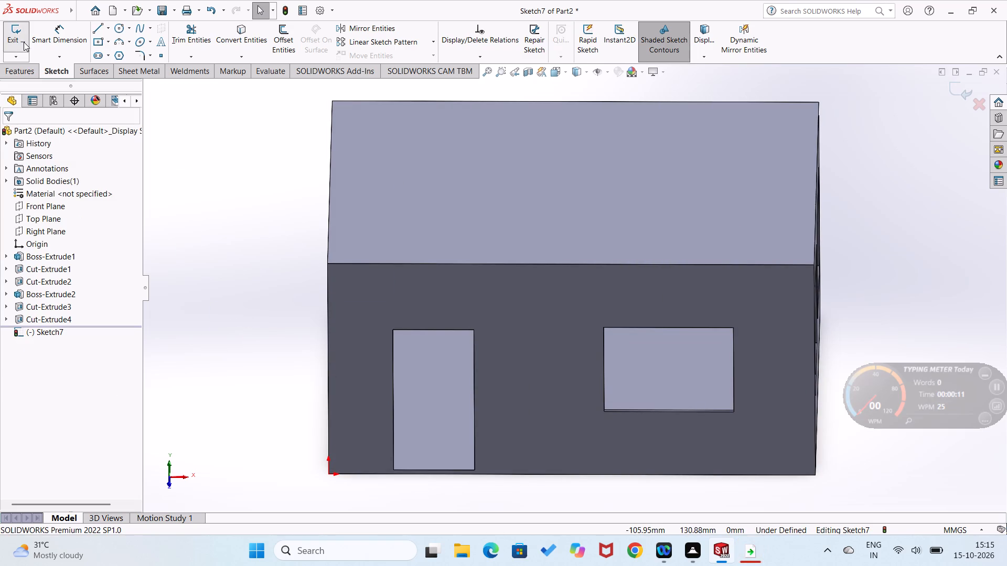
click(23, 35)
On the box's top face, sketch a rectangle about 144 by 199 mm from the origin, extending outward past the door-side end.
right_click(374, 196)
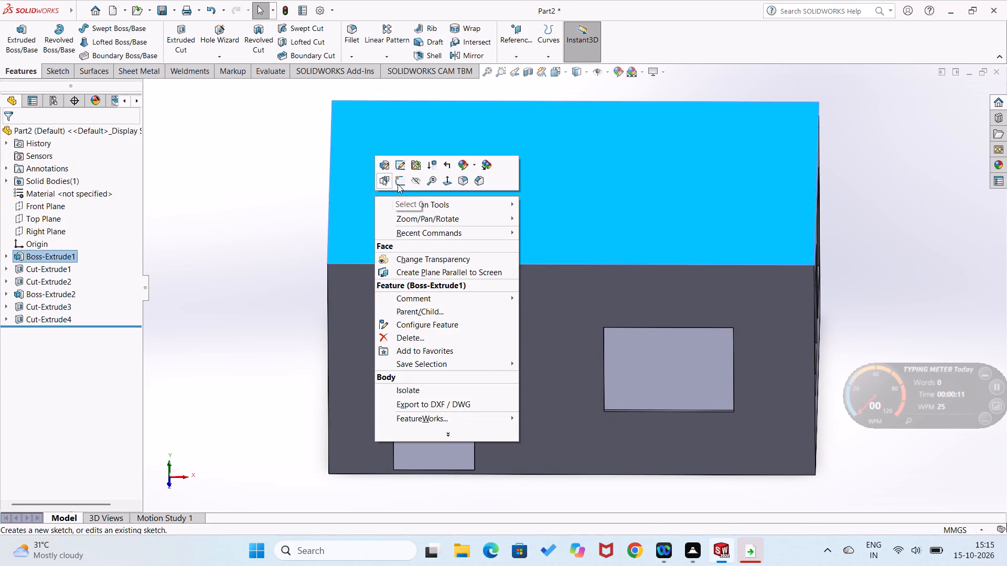
click(403, 178)
click(295, 250)
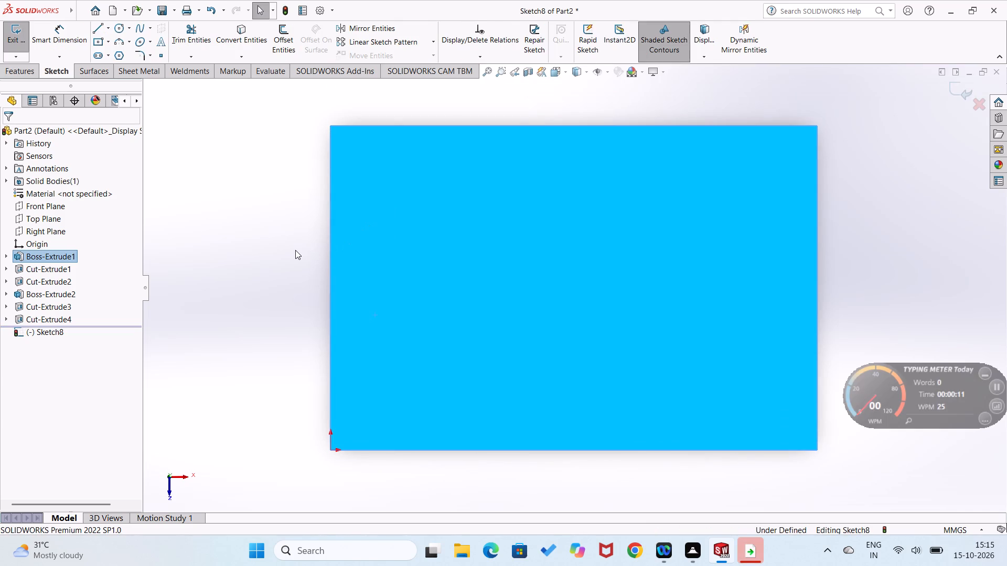
scroll(294, 254, up, 2)
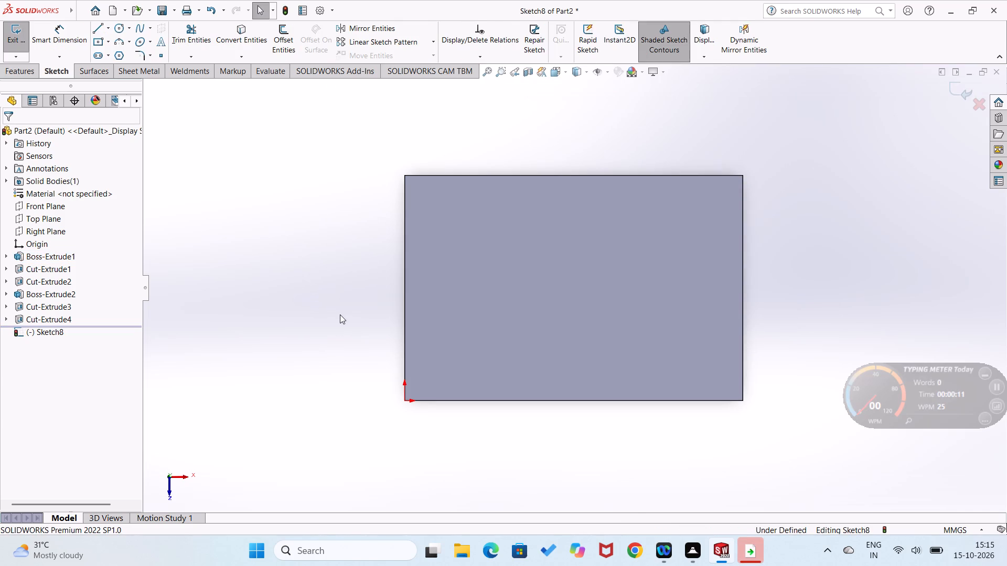
right_drag(341, 312, 321, 415)
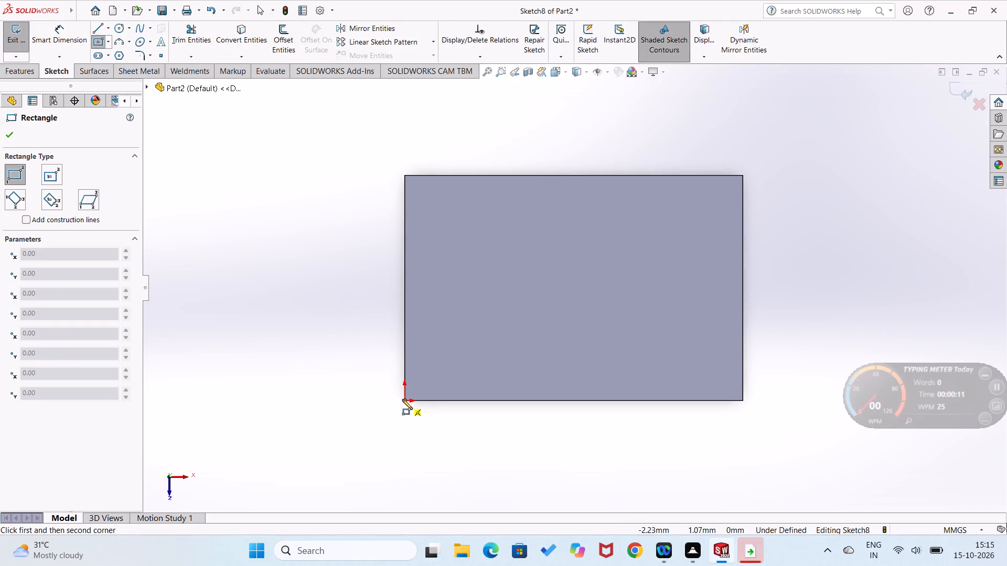
click(403, 399)
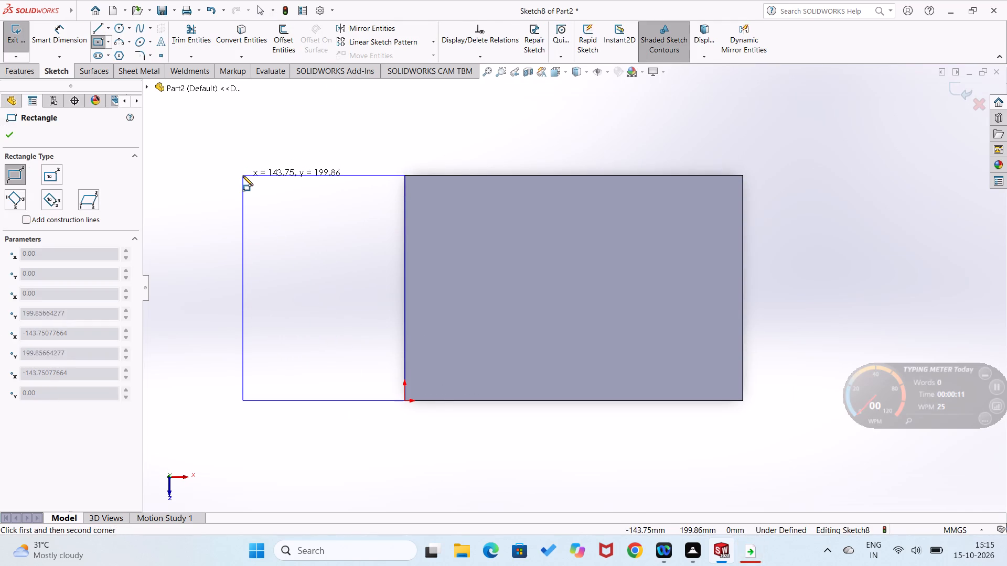
click(243, 176)
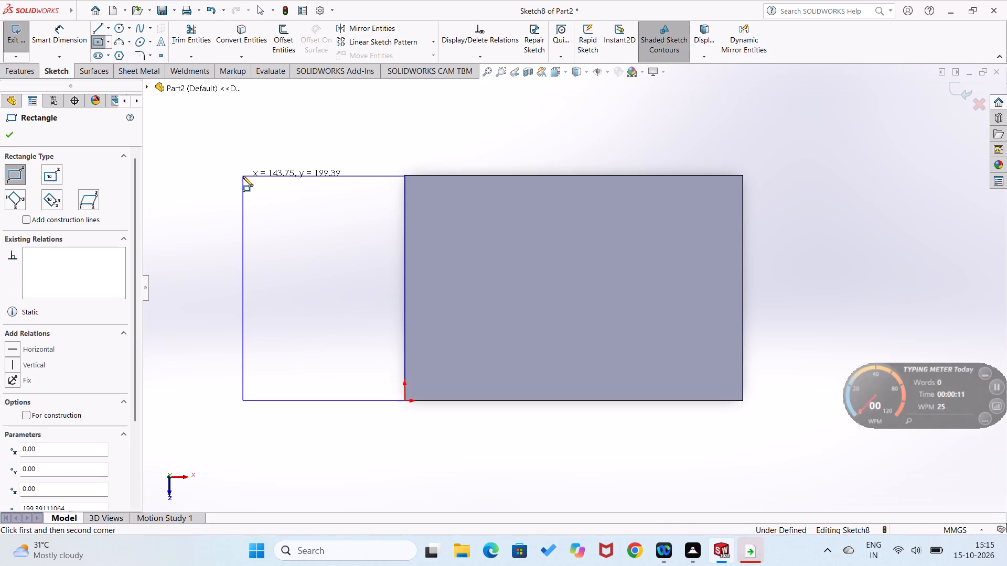
Dimension the new rectangle's outer side to a length of 200 mm.
right_drag(221, 214, 216, 137)
click(243, 261)
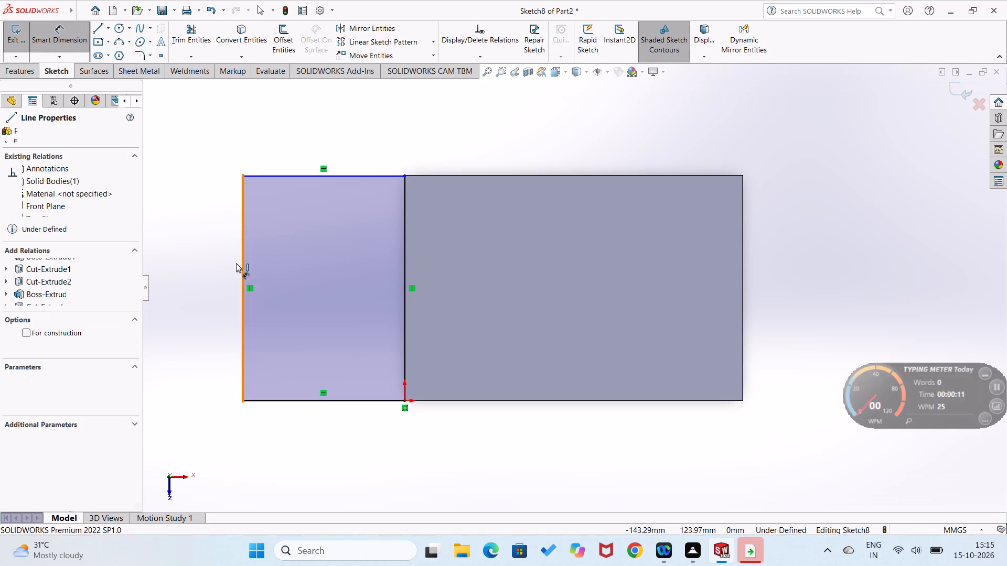
click(223, 264)
text(200)
key(Return)
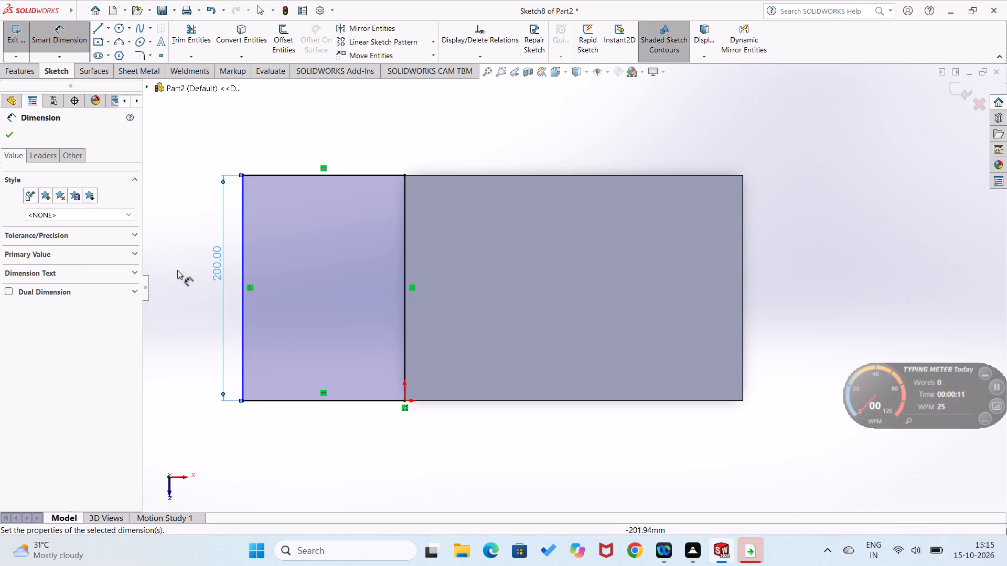
click(177, 270)
Dimension the new rectangle's upper line to a width of 150 mm.
click(285, 178)
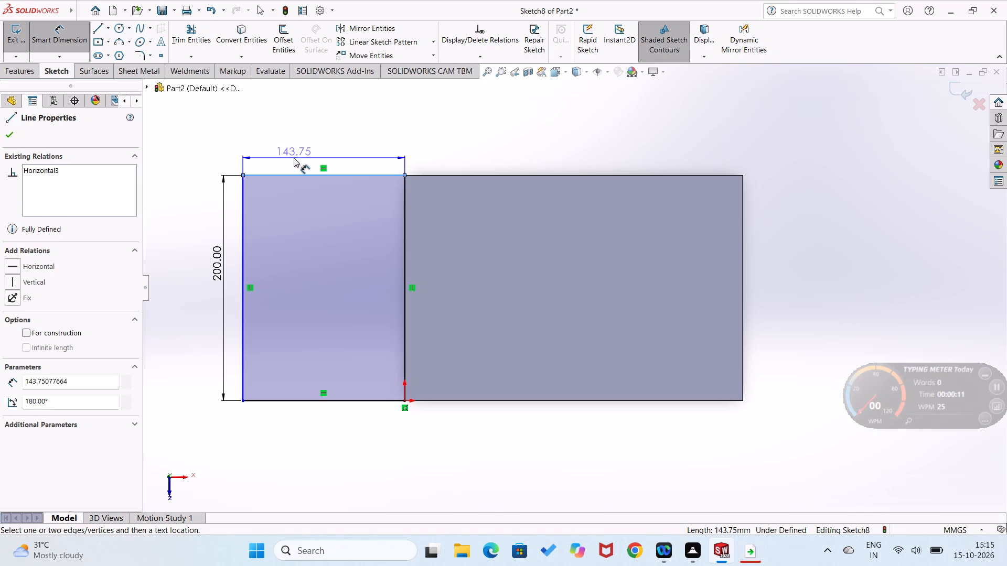
click(294, 158)
text(150)
key(Return)
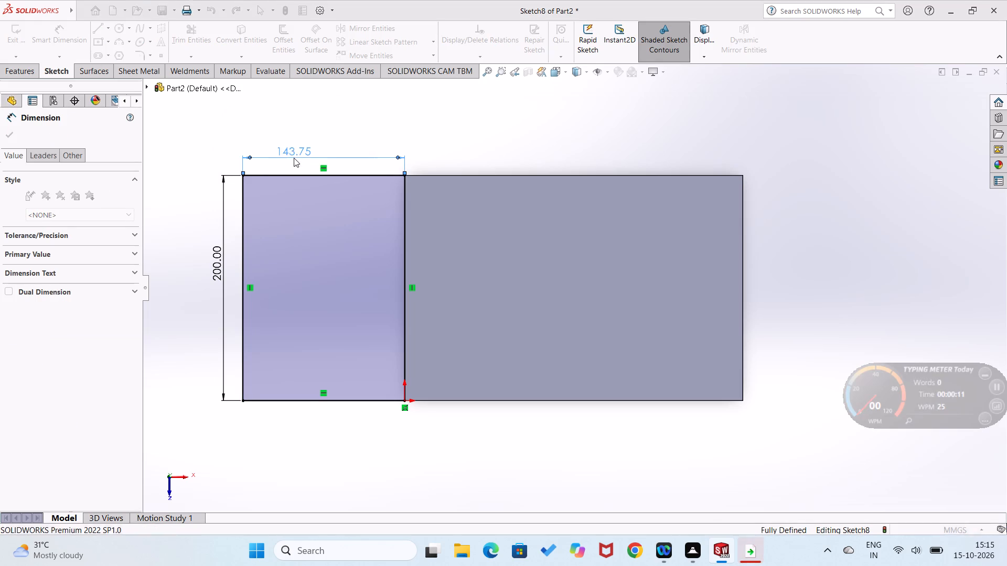
click(181, 165)
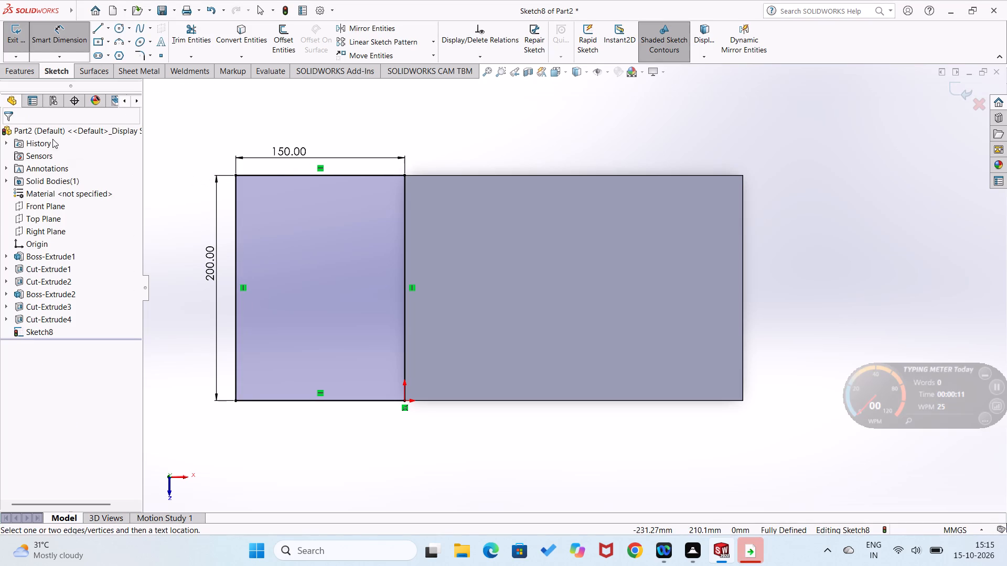
Extrude the 150 by 200 mm rectangle as a Blind boss 100 mm deep with Merge result on.
click(20, 66)
click(27, 48)
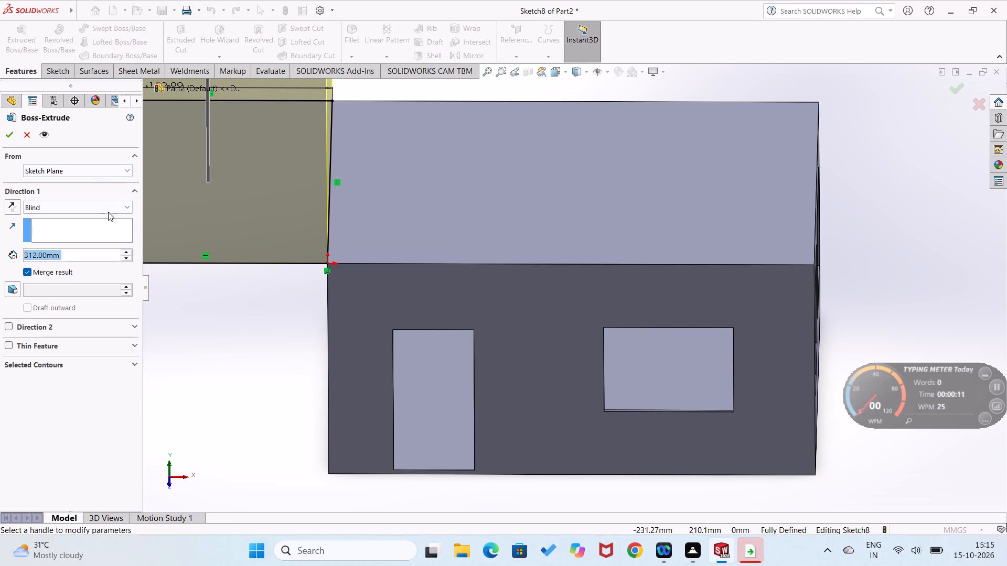
text(100)
key(Return)
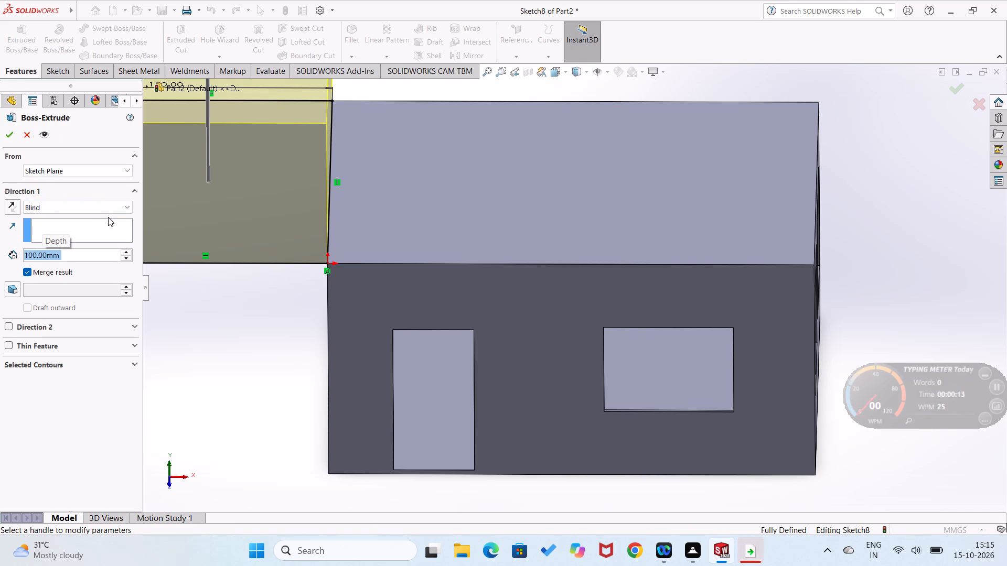
click(7, 134)
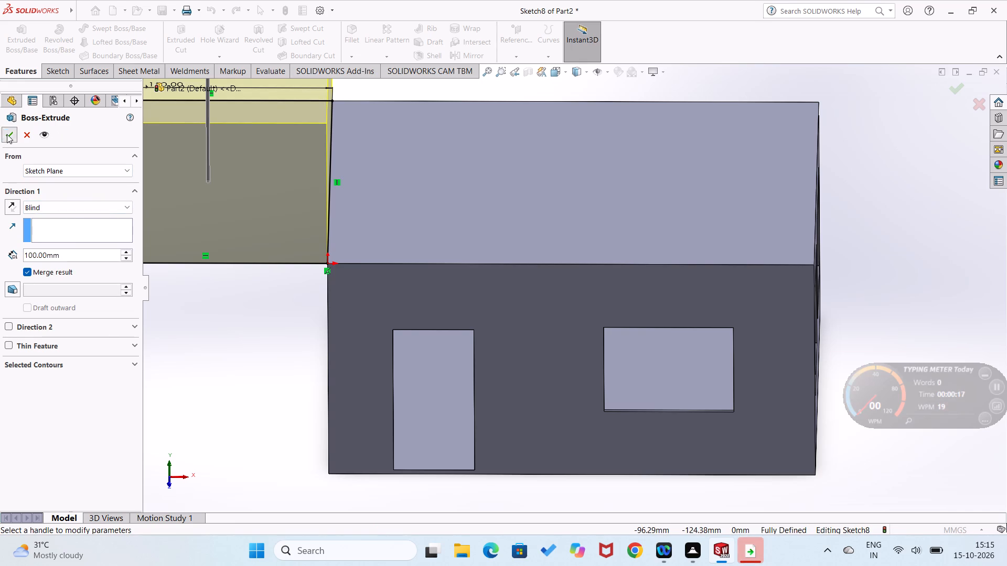
click(228, 353)
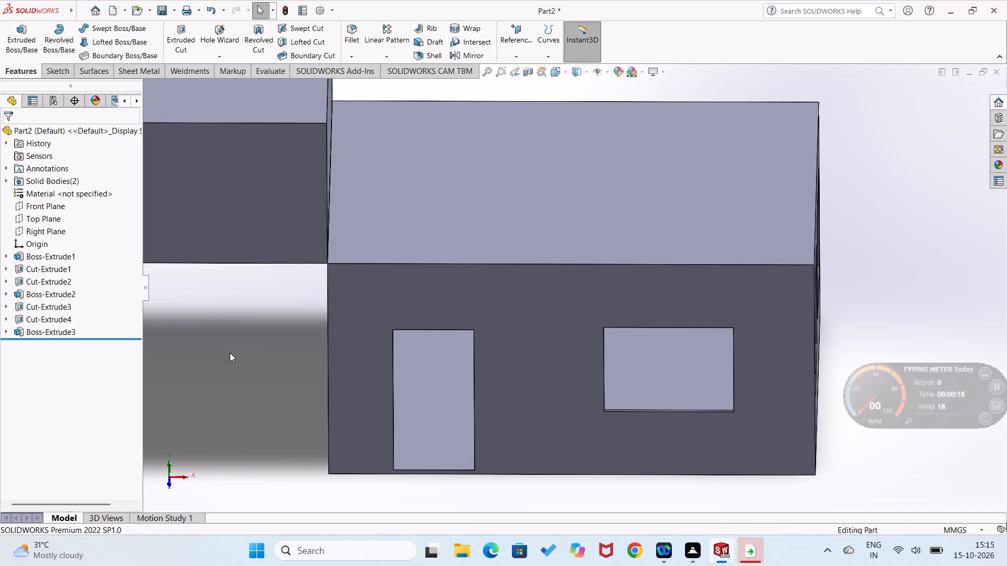
On the new block's top face, sketch an inset rectangle about 144 by 193 mm, slightly inside the block's edges.
scroll(242, 346, up, 3)
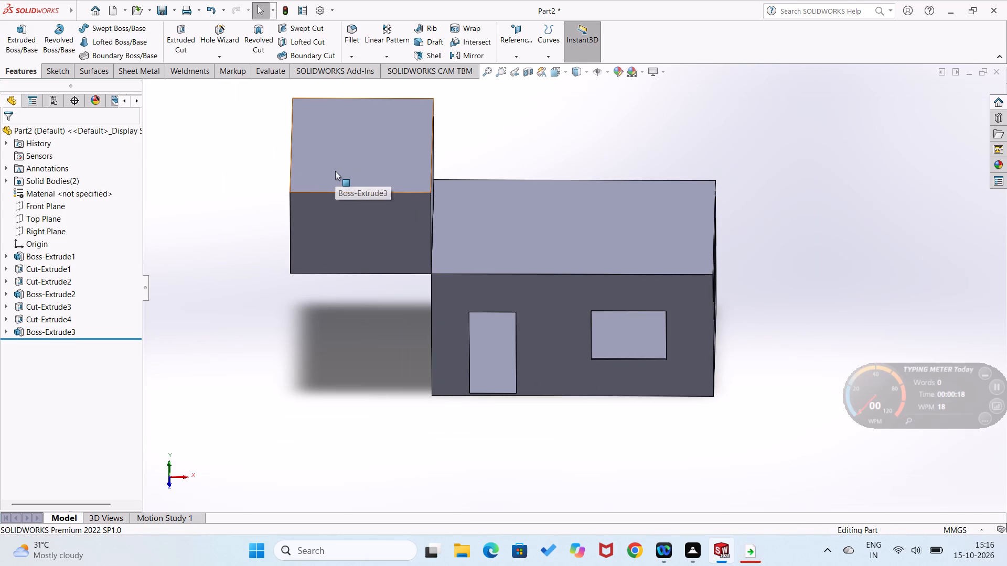
right_click(360, 162)
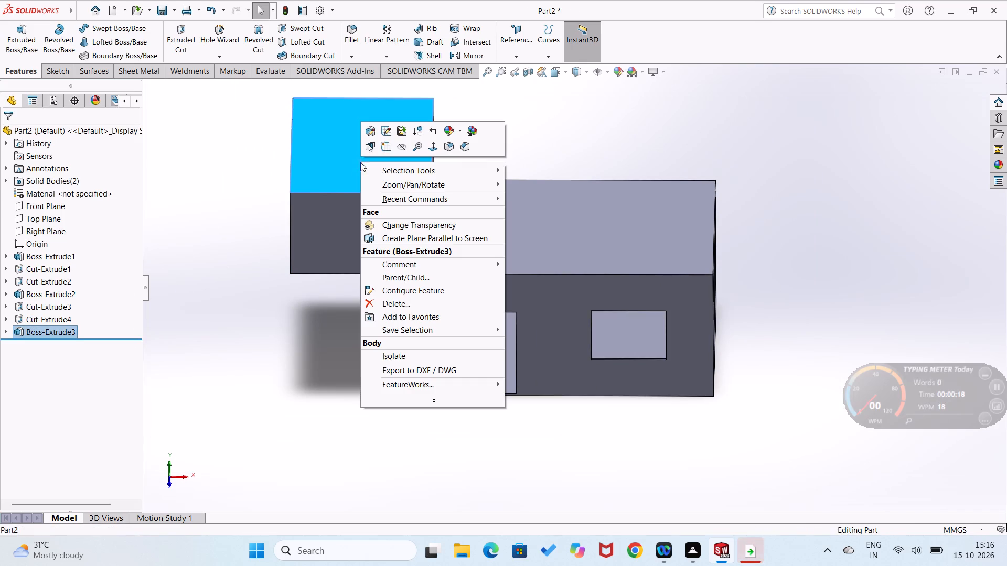
click(383, 145)
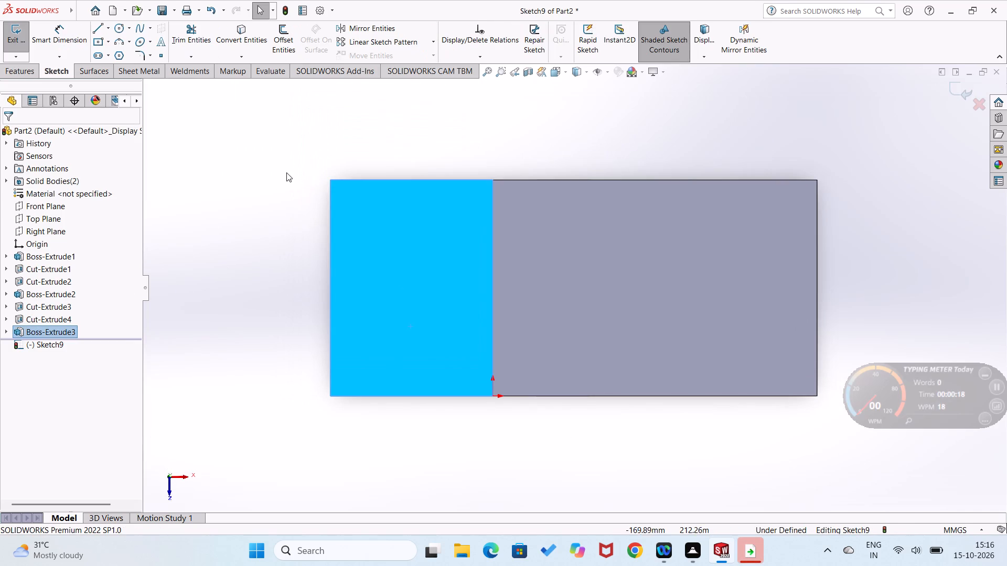
right_drag(284, 173, 265, 275)
scroll(359, 222, down, 2)
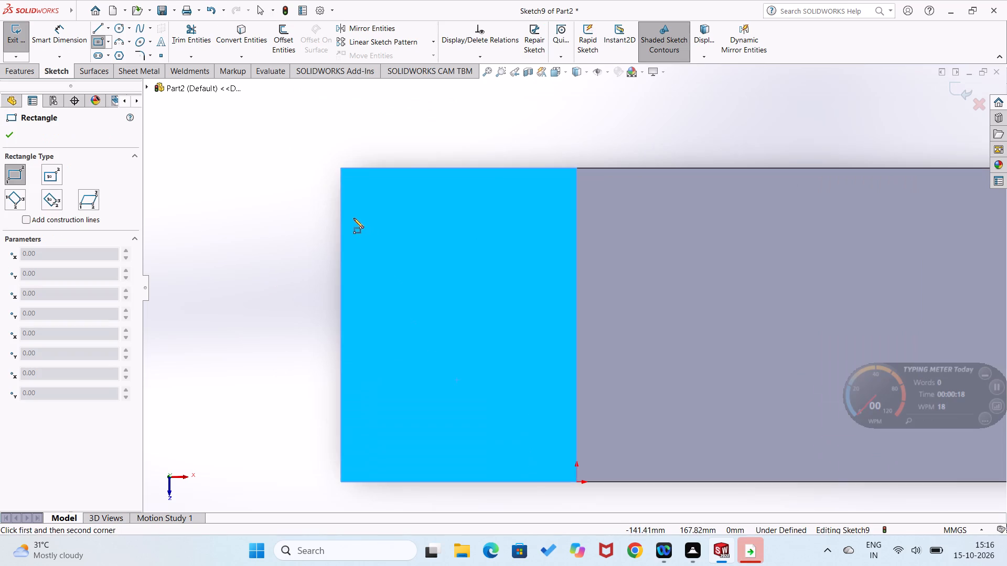
click(345, 173)
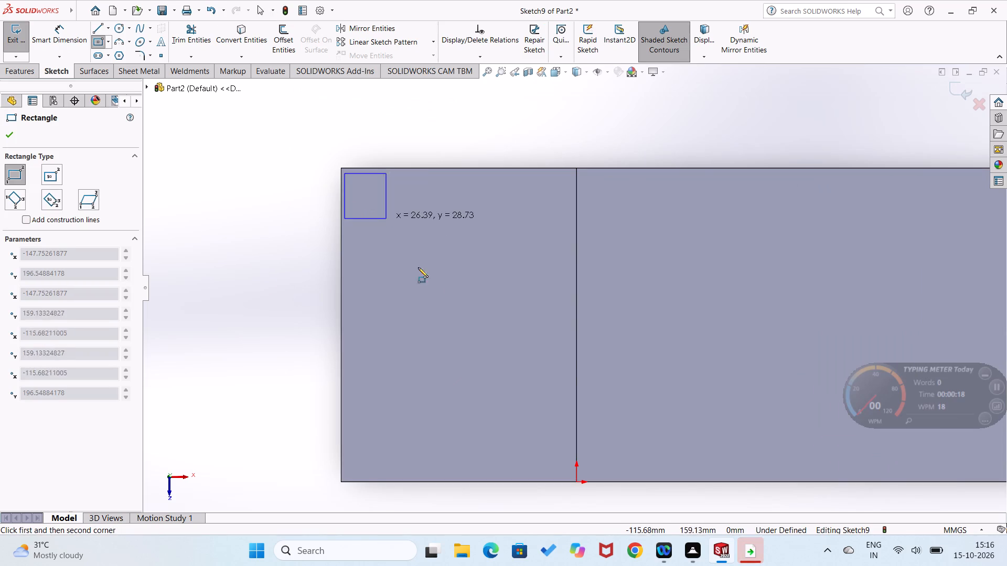
scroll(550, 407, up, 1)
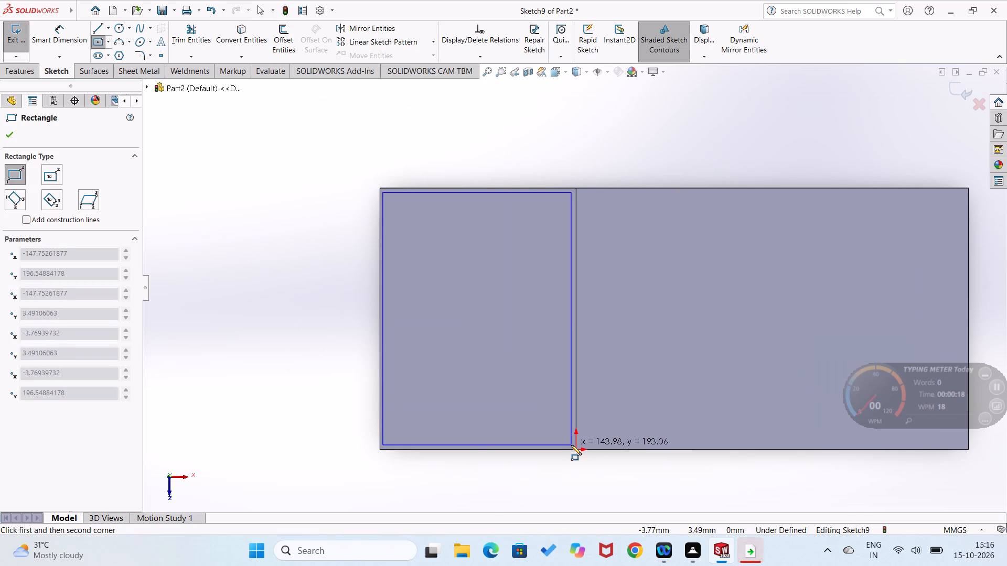
click(571, 445)
Dimension the gap between the inset rectangle's lower line and the block's lower edge at 3 mm, and change it to 2 mm.
right_drag(275, 420, 298, 296)
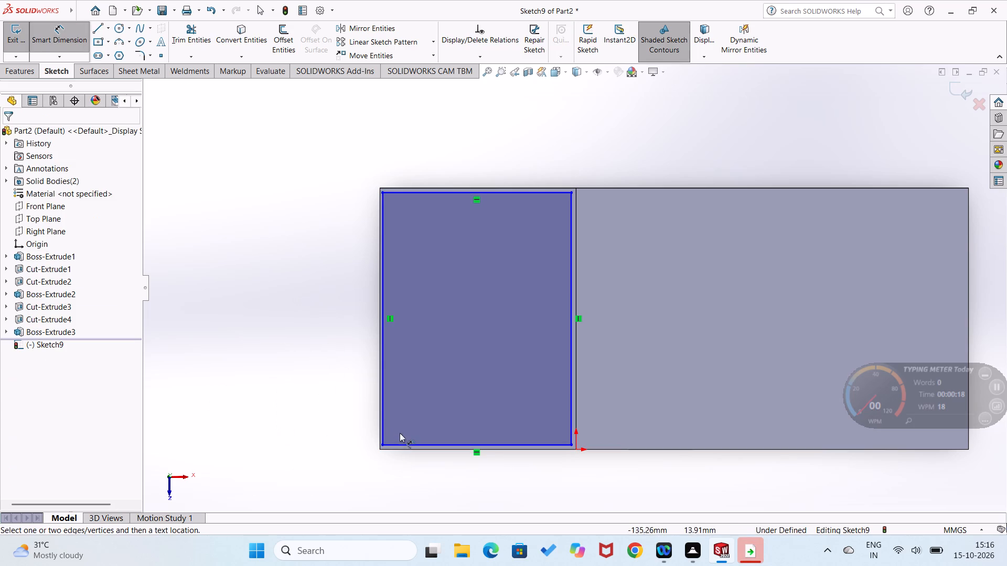
click(403, 442)
scroll(402, 448, down, 4)
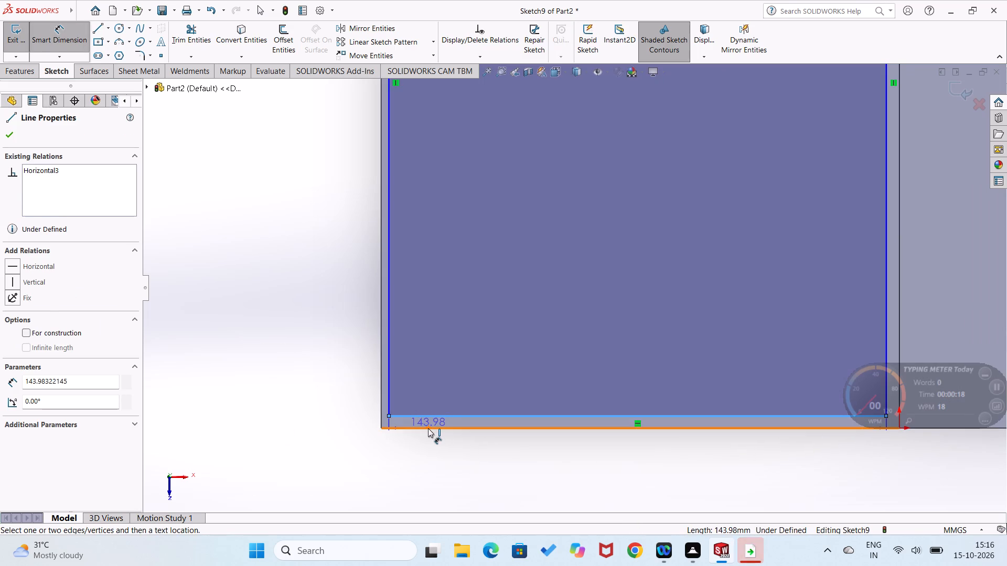
click(428, 428)
click(428, 444)
key(3)
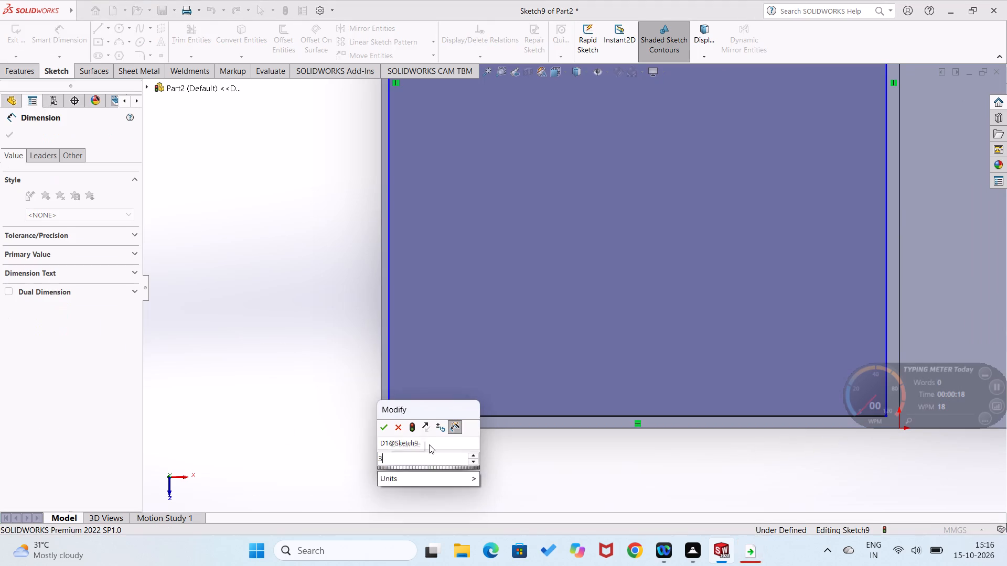
key(Return)
double_click(429, 444)
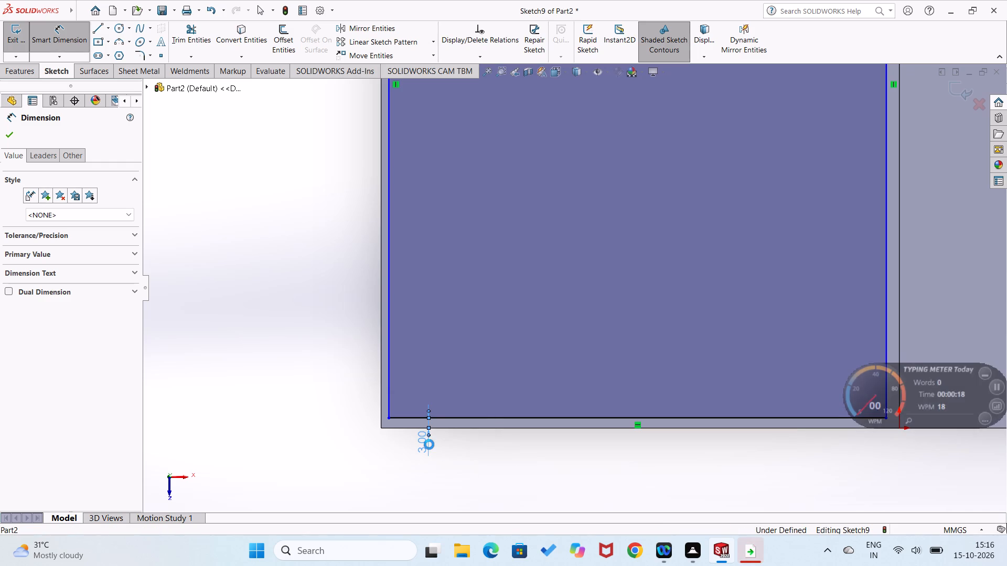
key(2)
key(Return)
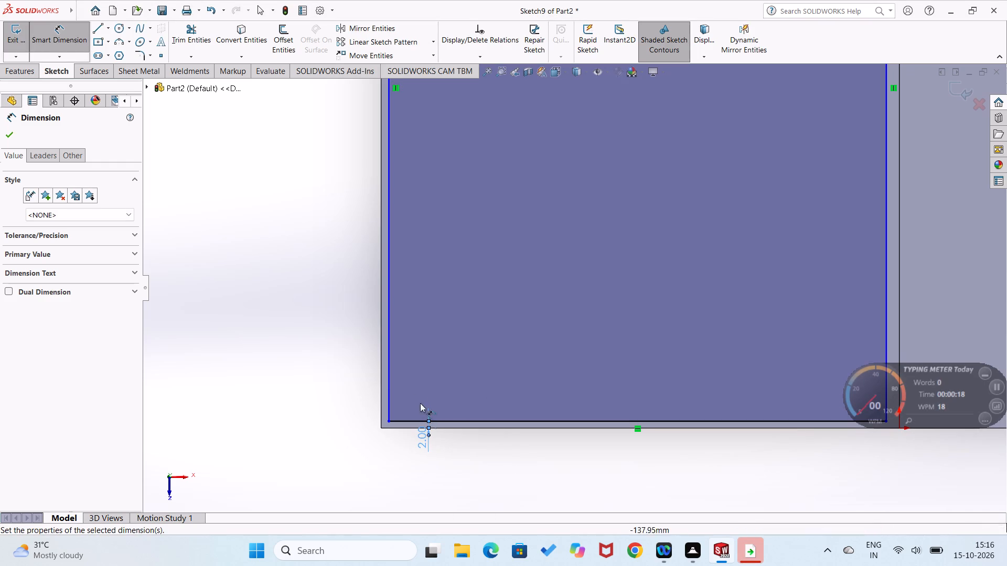
Dimension the gaps between the inset rectangle's two vertical lines and the block's adjacent side edges to 2 mm each.
click(390, 361)
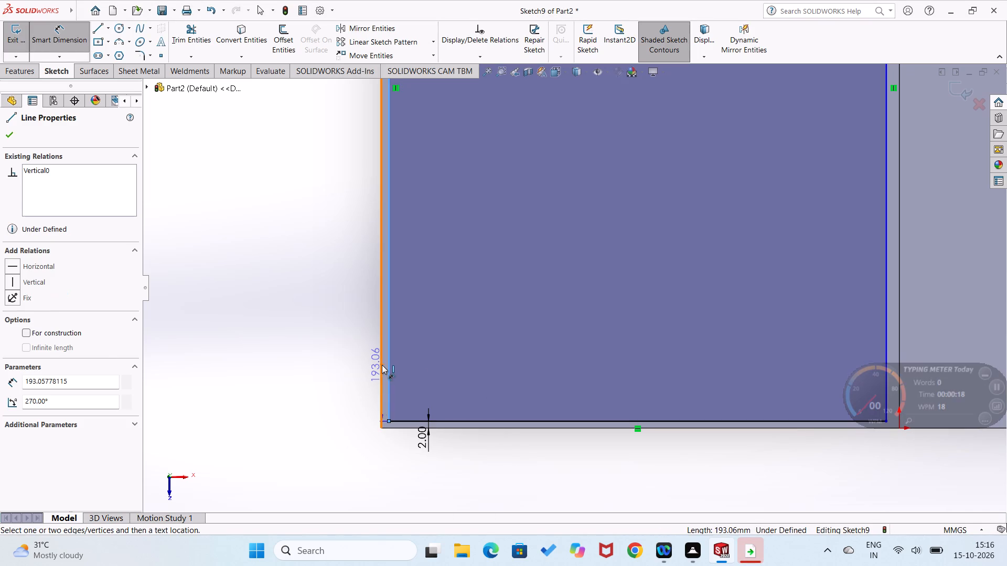
click(382, 365)
click(358, 372)
key(2)
key(Return)
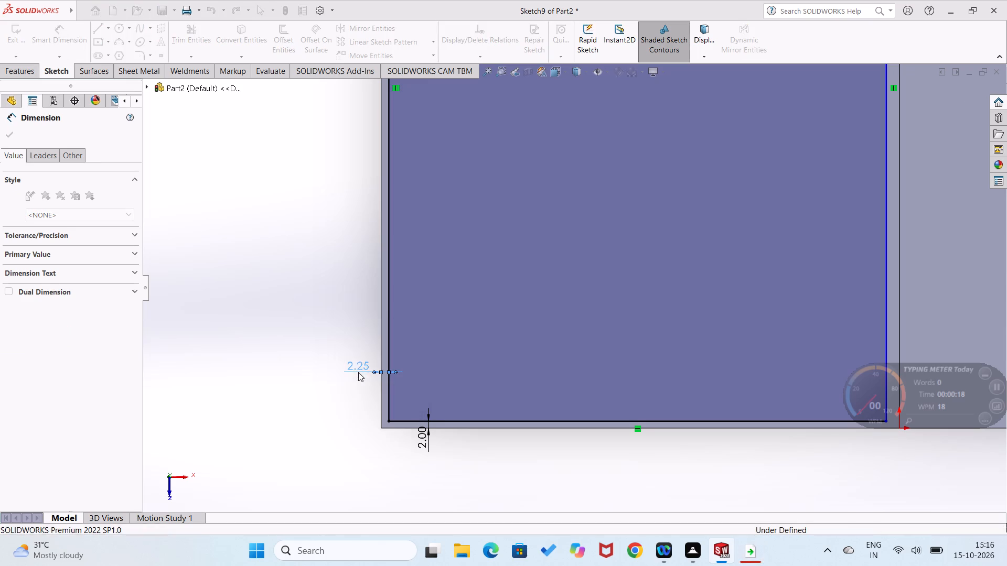
click(899, 323)
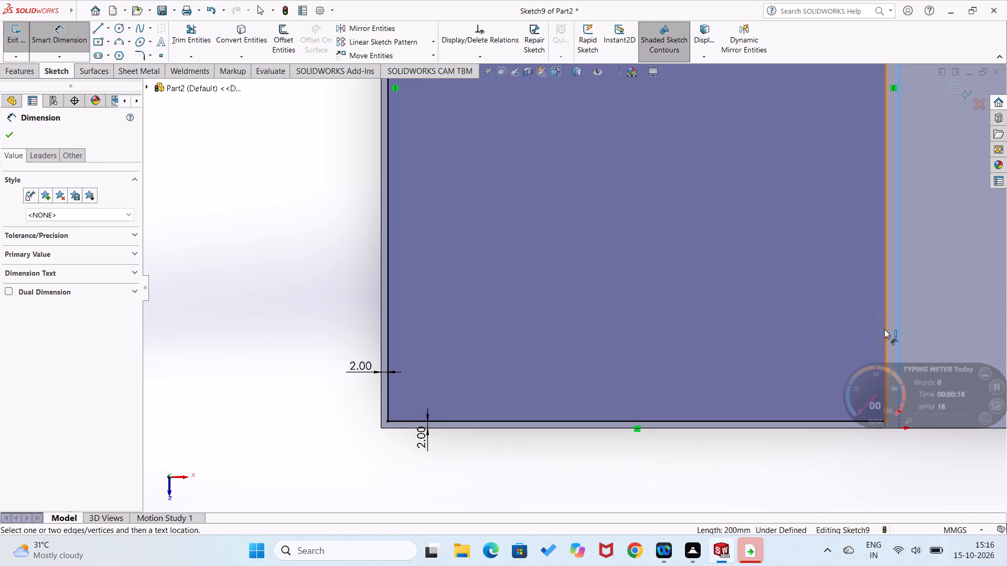
click(884, 329)
click(922, 320)
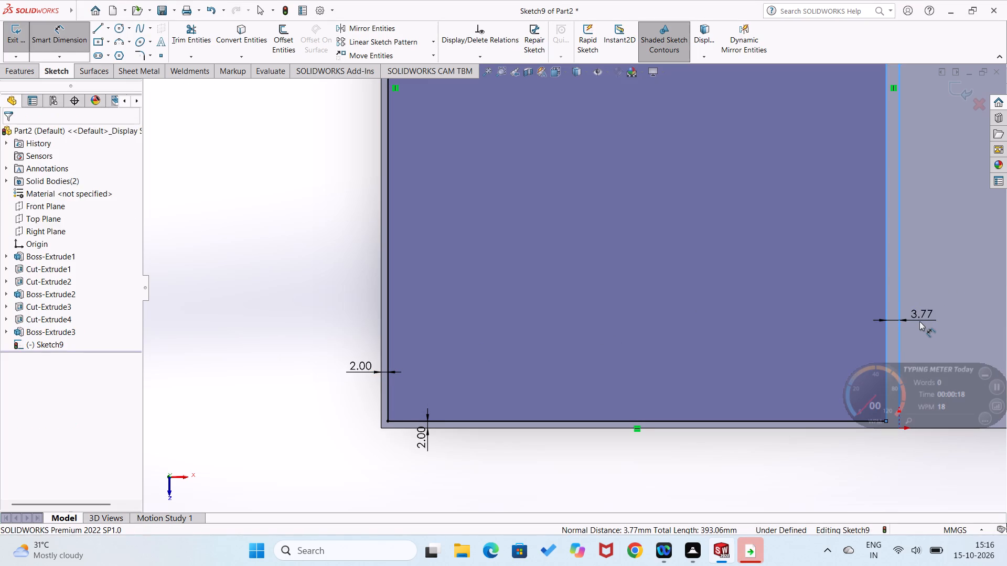
key(2)
key(Return)
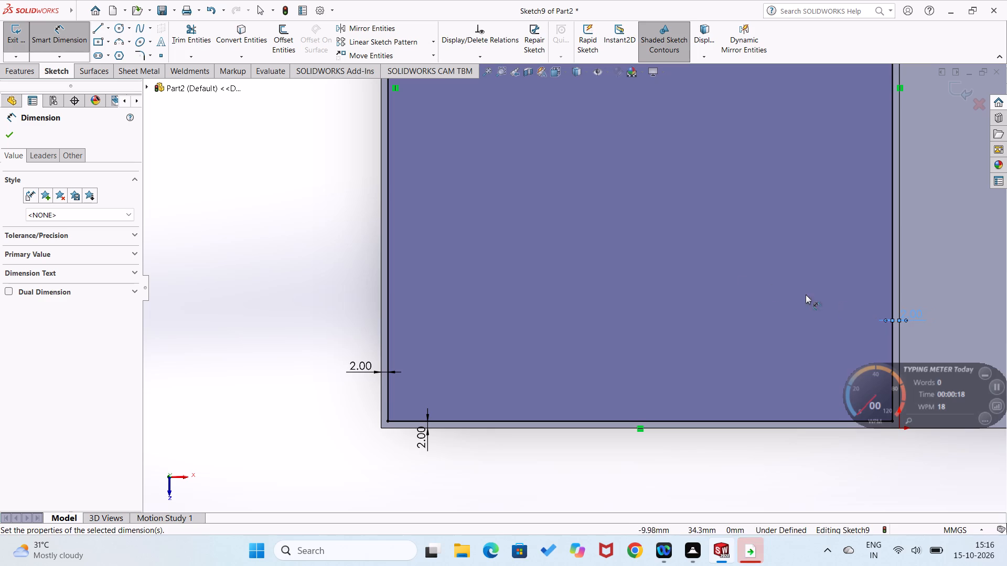
Dimension the gap between the inset rectangle's upper line and the block's upper edge to 2 mm.
scroll(726, 270, up, 5)
scroll(652, 183, up, 2)
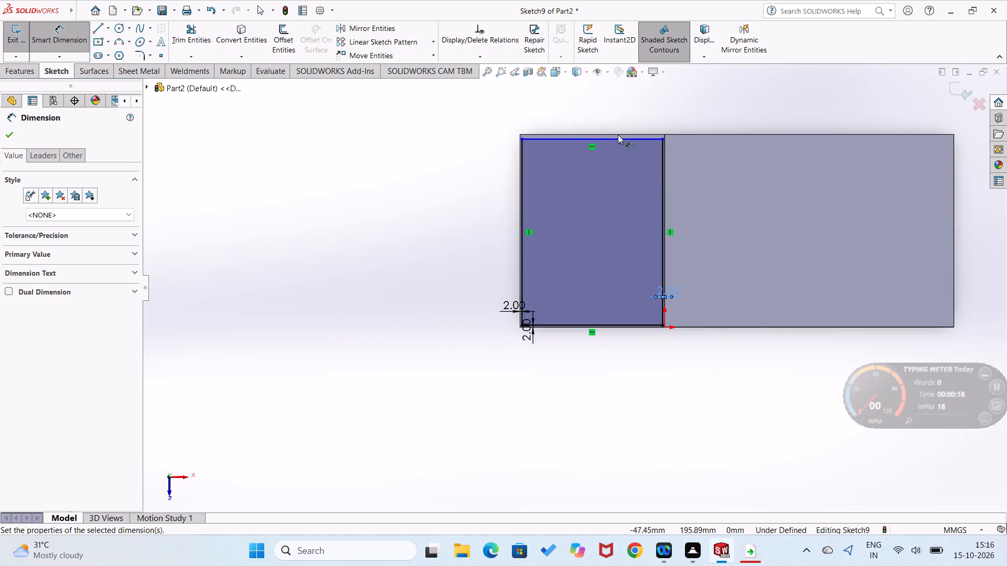
scroll(617, 135, down, 5)
click(614, 201)
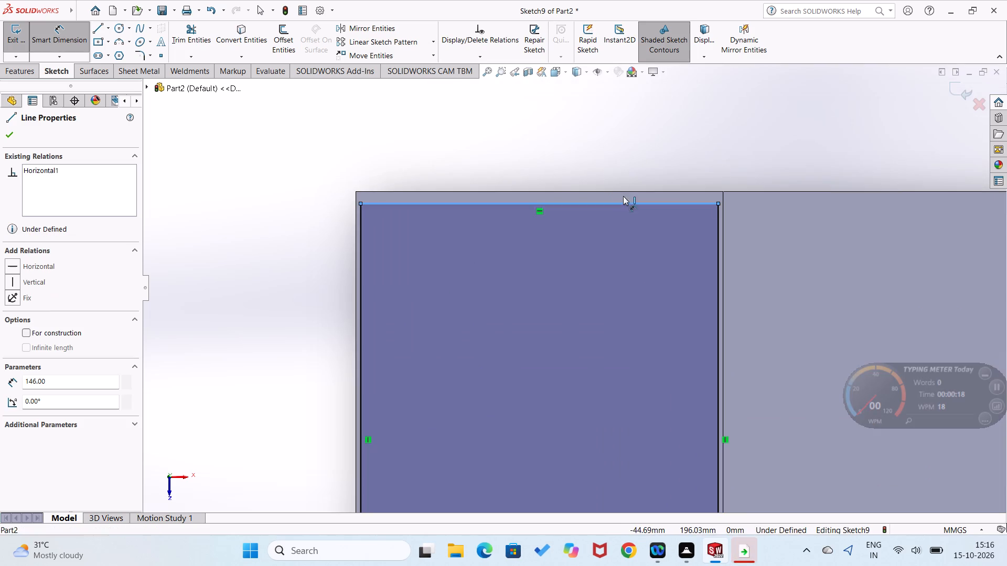
click(624, 191)
click(625, 159)
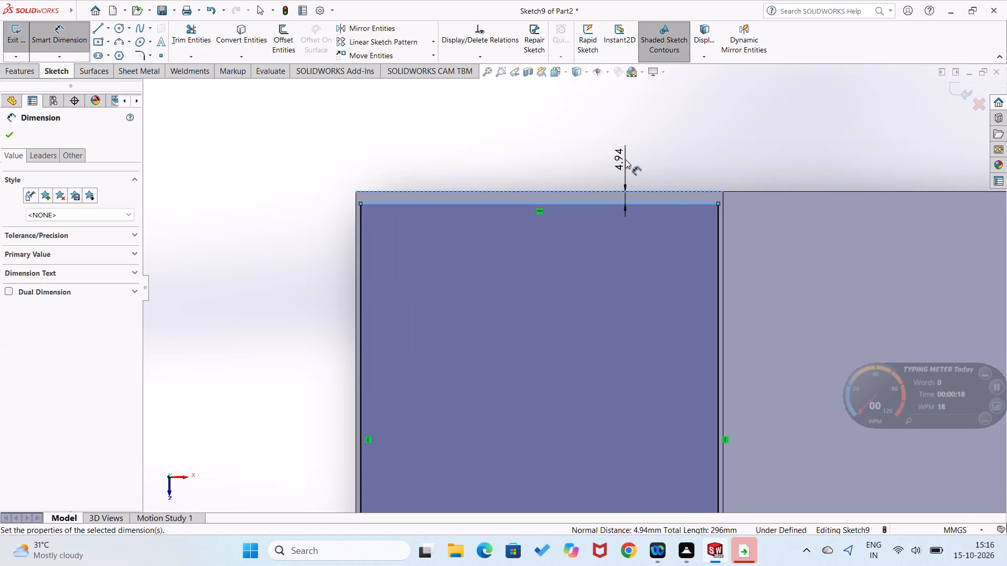
key(2)
key(Return)
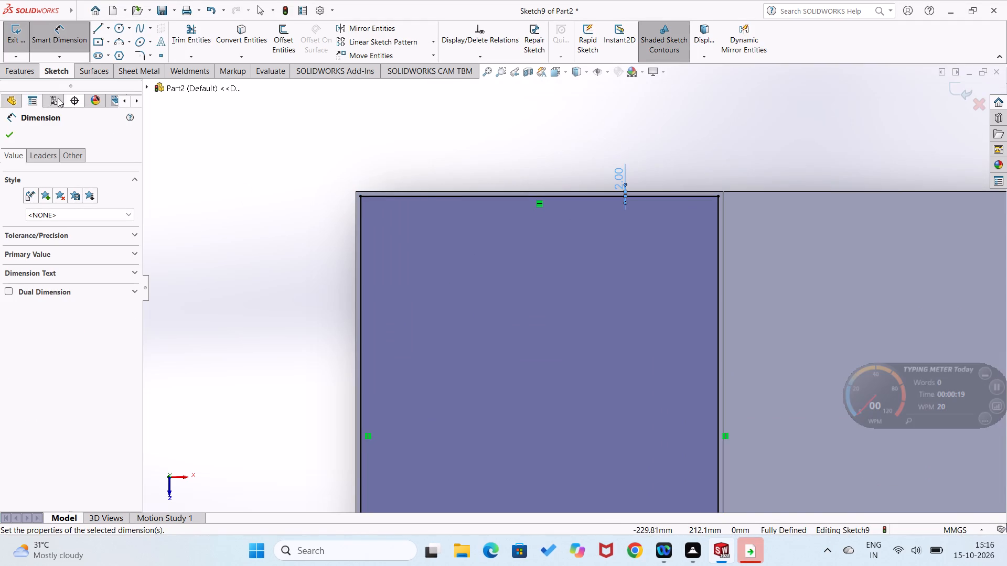
Hollow out the new block with a Blind Extruded Cut of the inset rectangle, 98 mm deep.
click(26, 75)
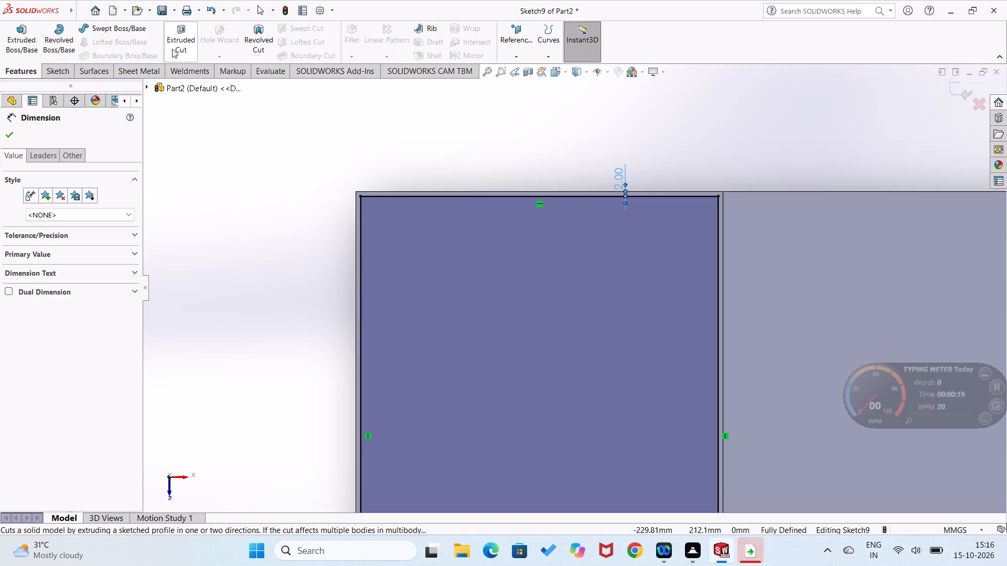
click(179, 51)
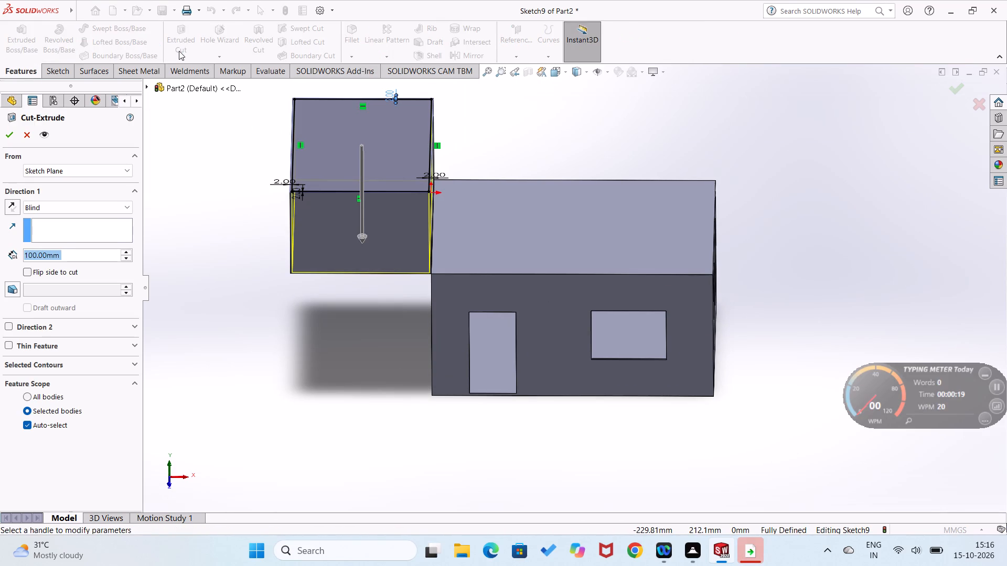
text(98)
key(Return)
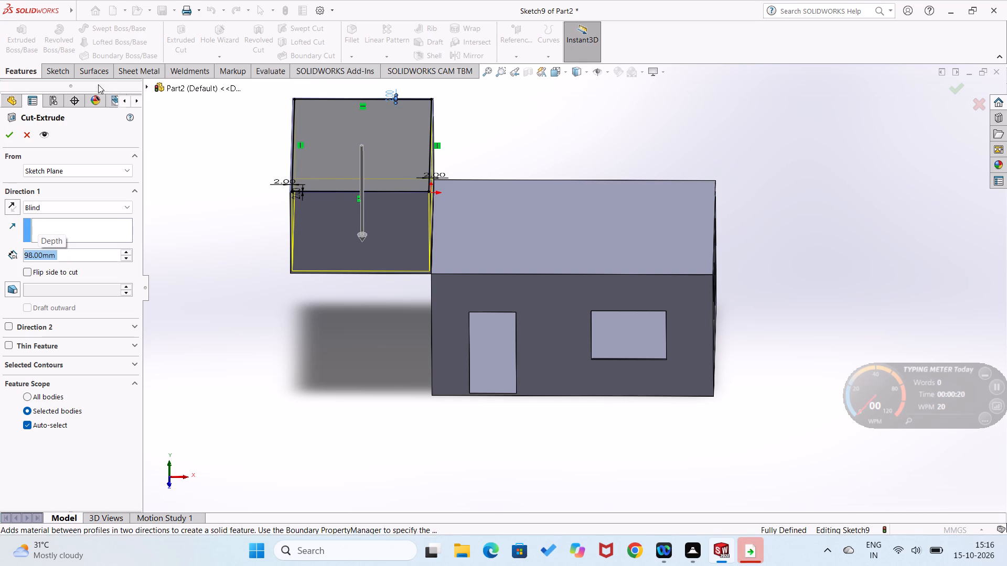
click(12, 139)
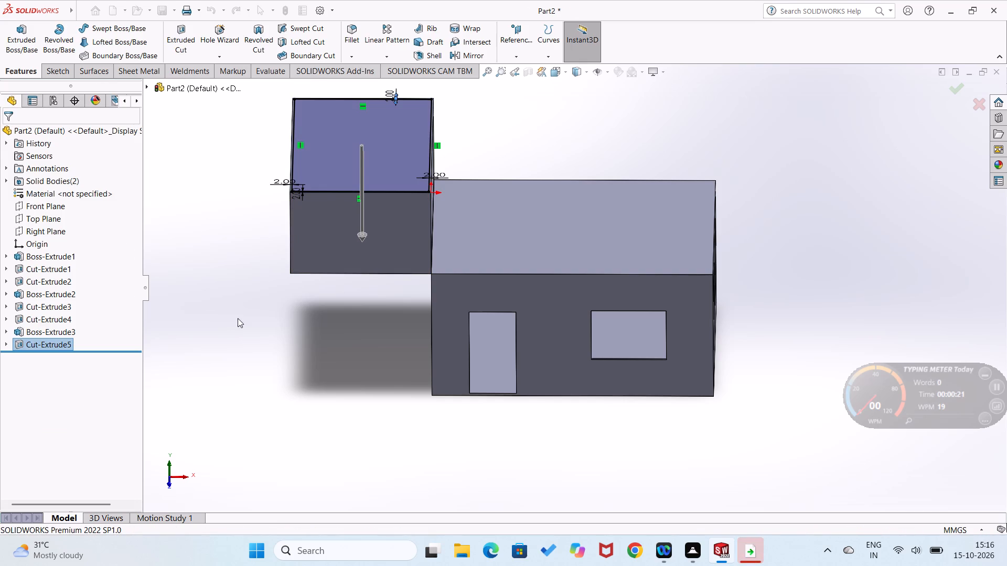
click(248, 334)
On the hollowed block's top rim, sketch a 150 by 200 mm rectangle from corner to corner of its outer edges.
middle_drag(330, 188, 333, 231)
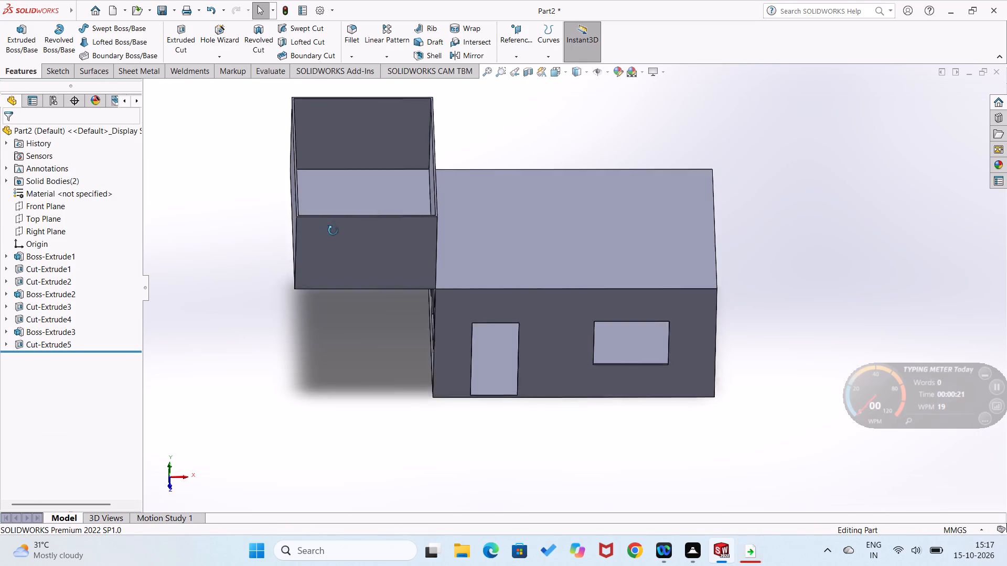
middle_drag(333, 231, 324, 296)
scroll(306, 256, down, 6)
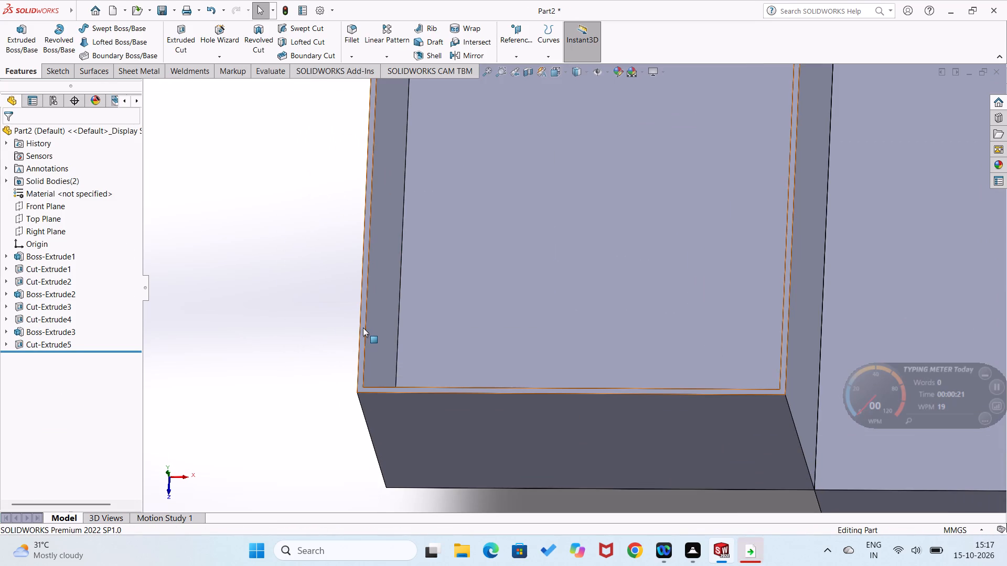
right_click(363, 328)
click(389, 308)
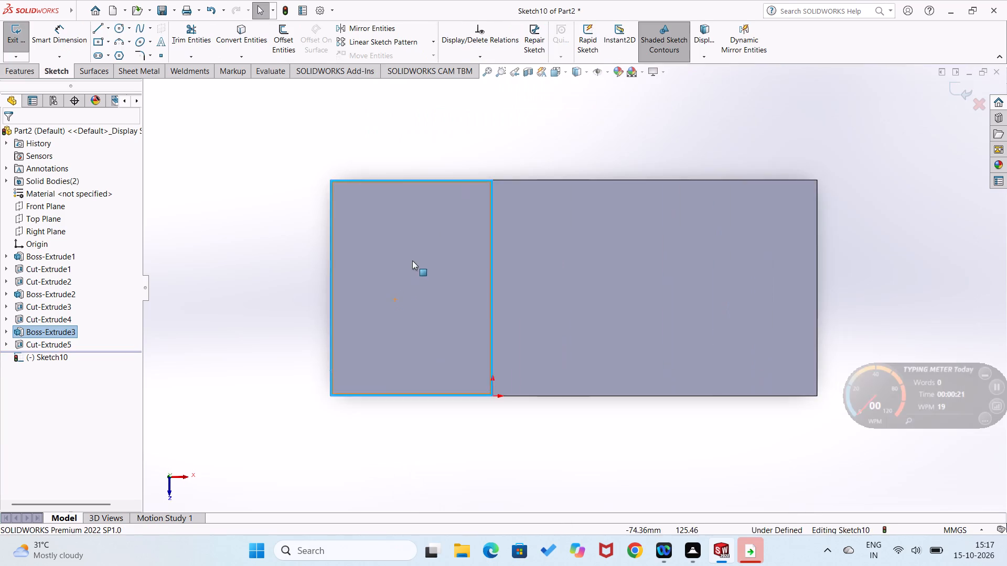
scroll(412, 260, down, 3)
right_drag(271, 244, 233, 313)
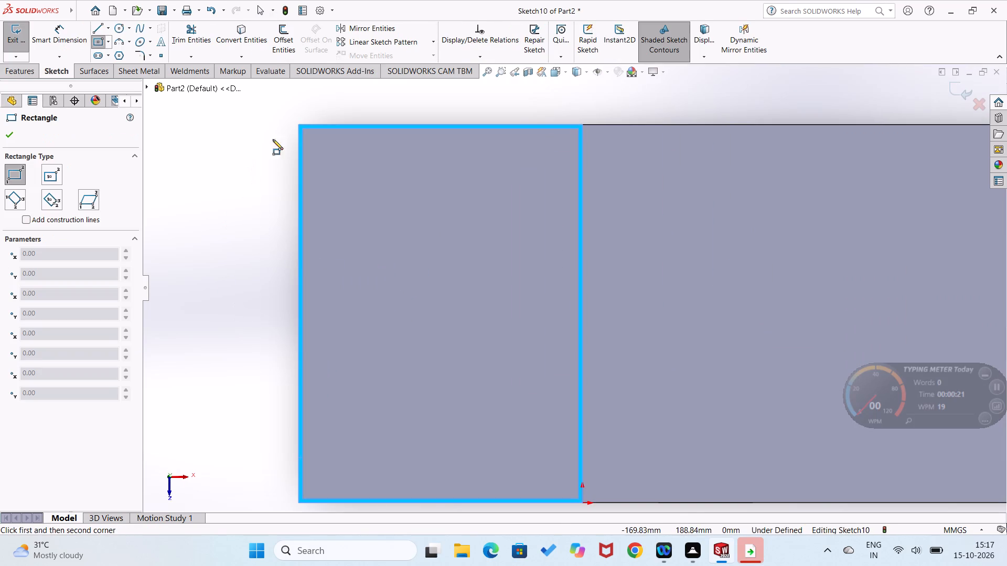
click(298, 124)
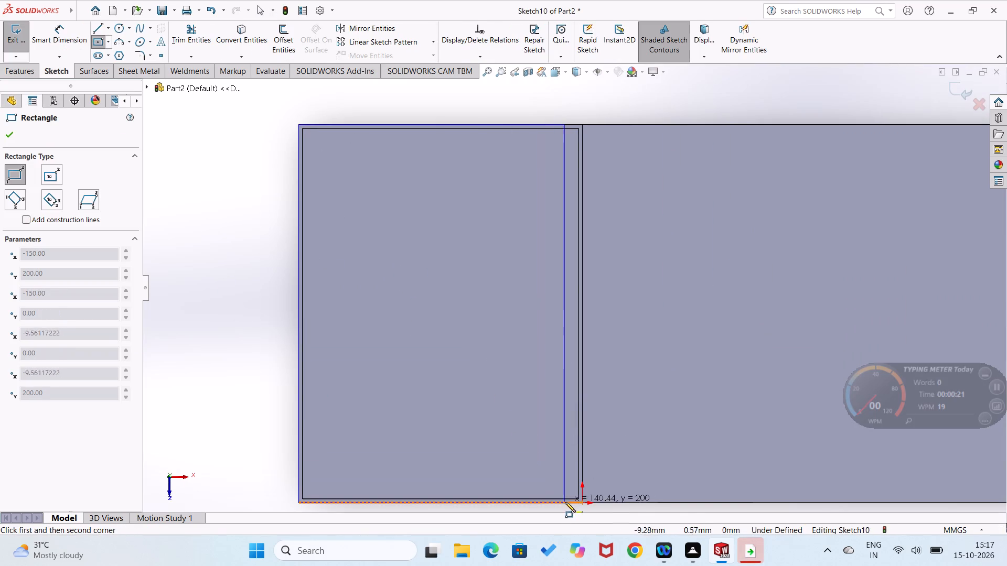
click(584, 504)
right_drag(610, 434, 620, 323)
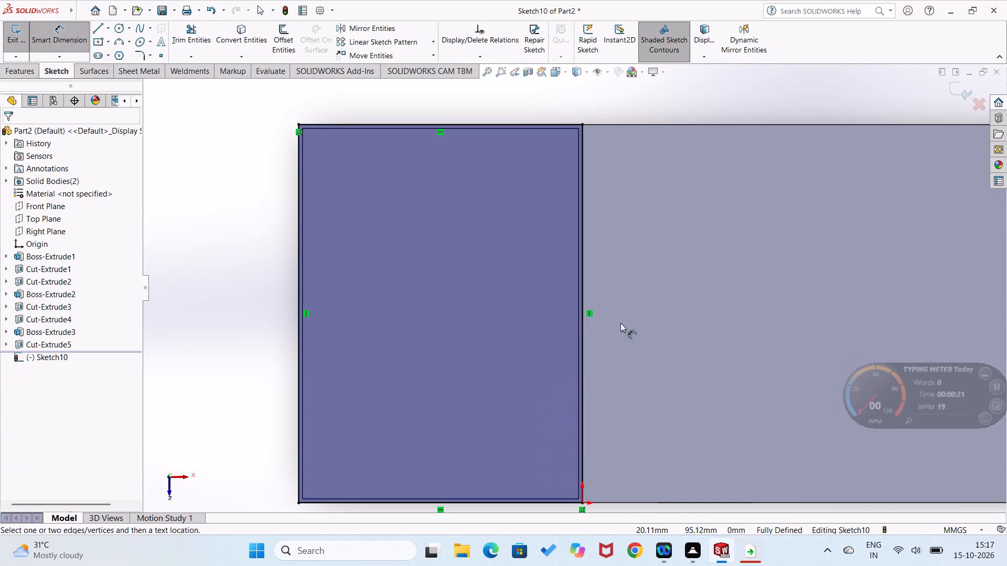
Extrude the rim rectangle as a 3 mm Blind boss with reversed direction and Merge result on, closing the hollowed block.
click(8, 71)
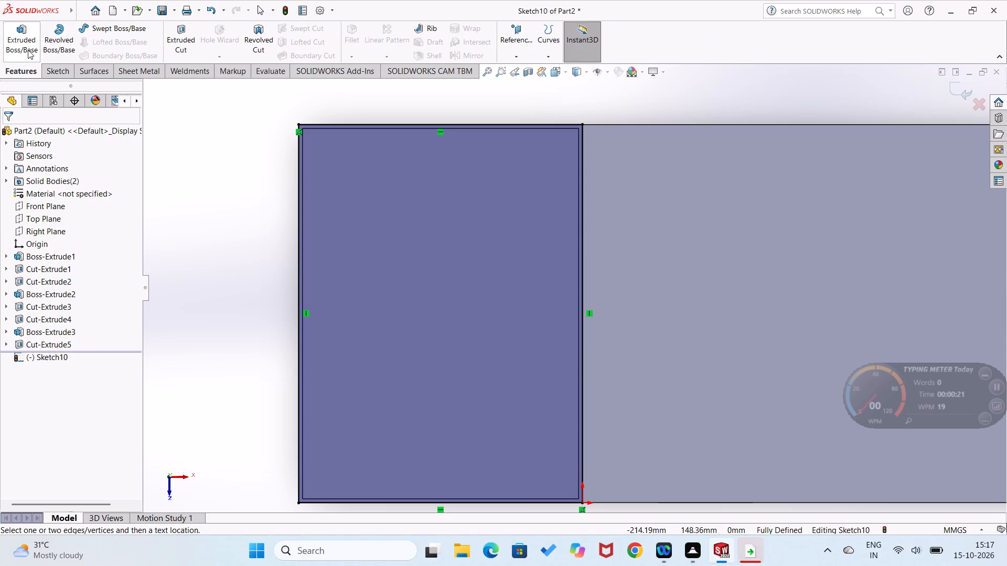
click(28, 50)
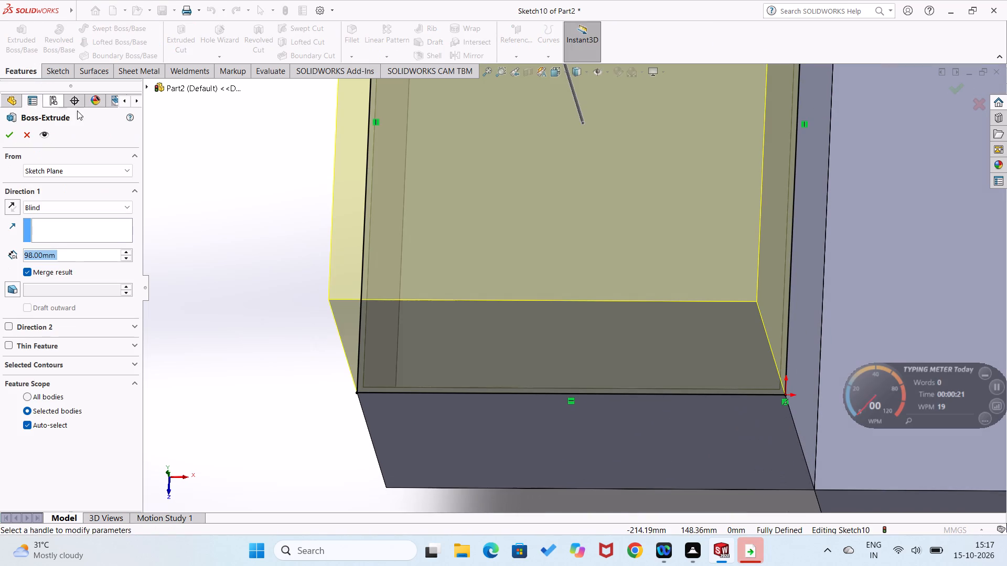
key(3)
key(Return)
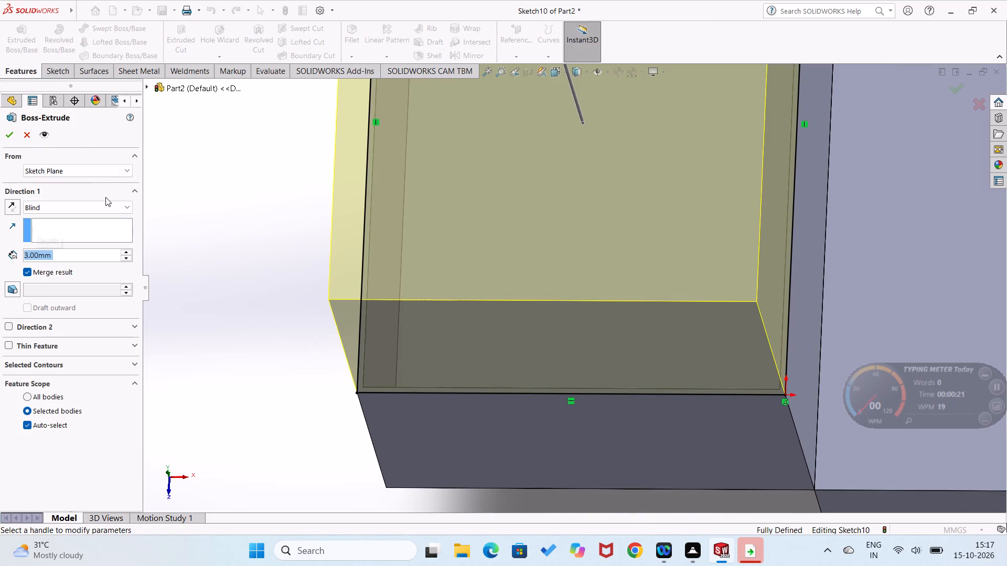
click(9, 206)
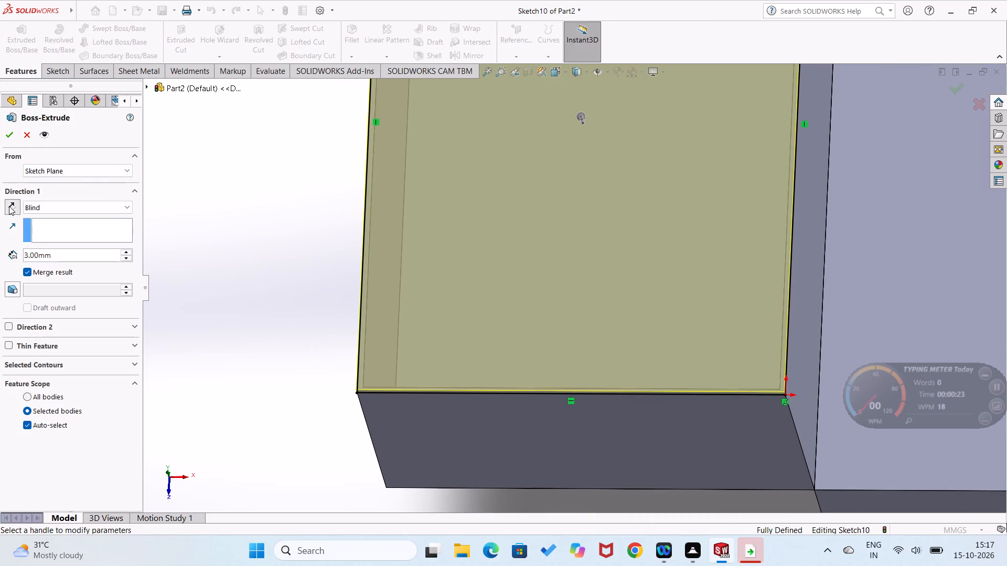
click(6, 138)
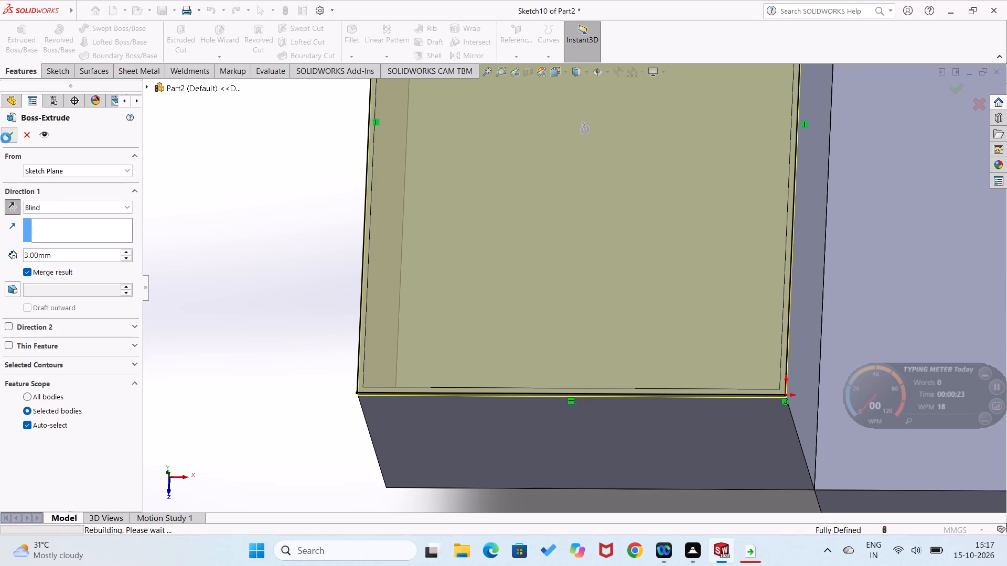
click(184, 284)
On the upper block's outer end face, above the two window openings, sketch a rectangle about 177 by 62 mm.
middle_drag(267, 320, 273, 311)
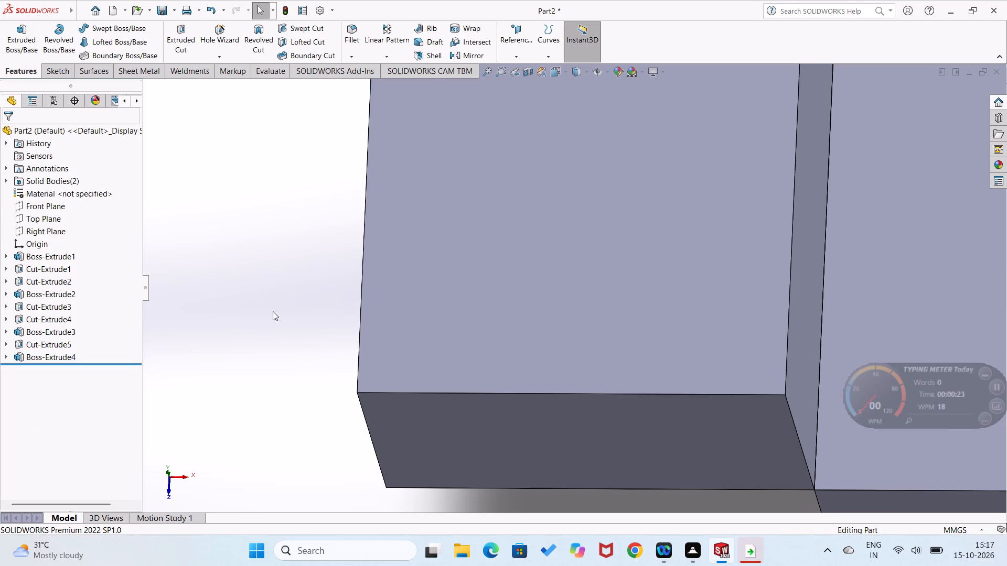
middle_drag(273, 311, 306, 258)
middle_drag(409, 411, 399, 332)
scroll(358, 419, up, 6)
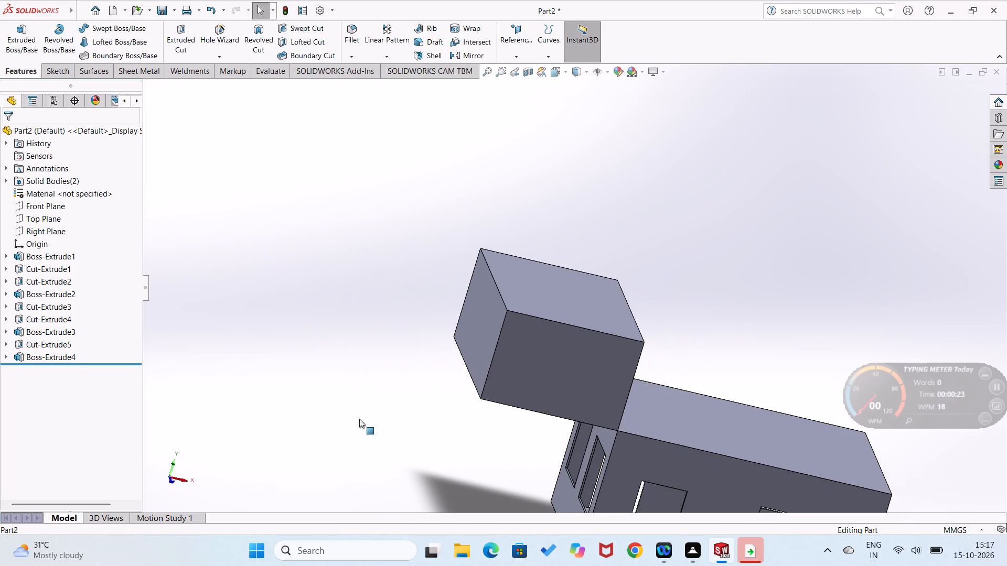
right_click(485, 344)
click(512, 308)
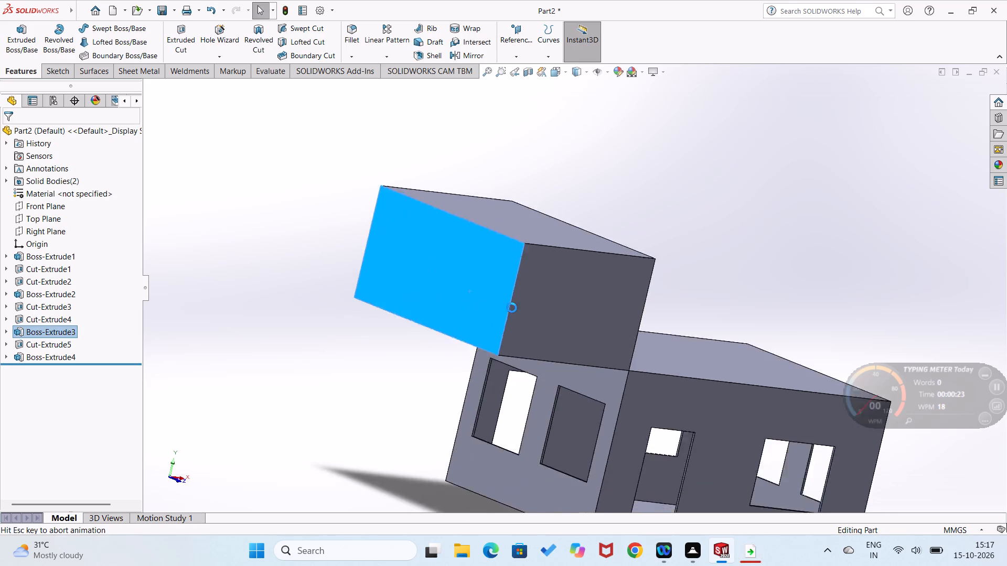
scroll(496, 281, up, 2)
scroll(640, 221, up, 2)
scroll(654, 210, down, 5)
right_drag(670, 225, 677, 310)
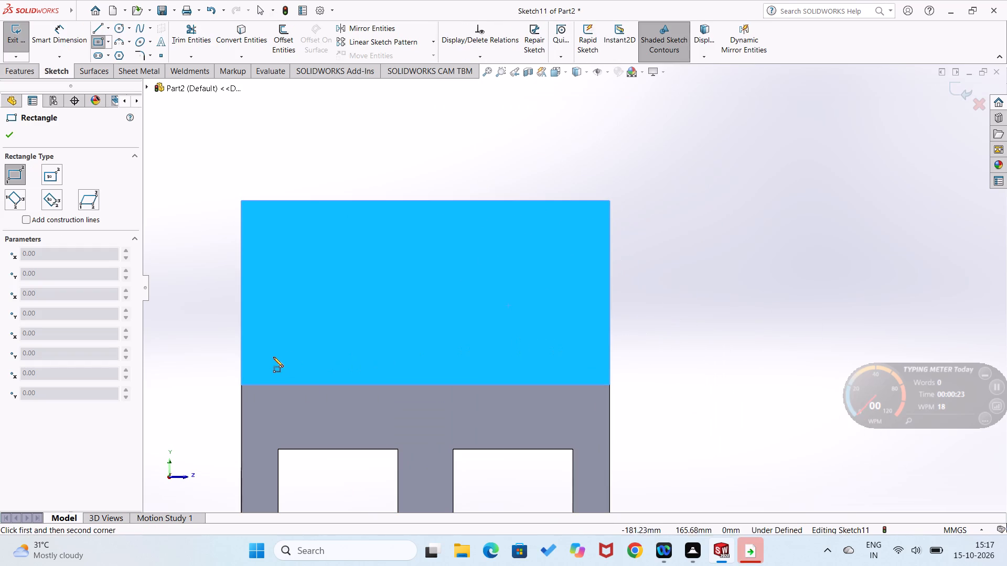
click(261, 357)
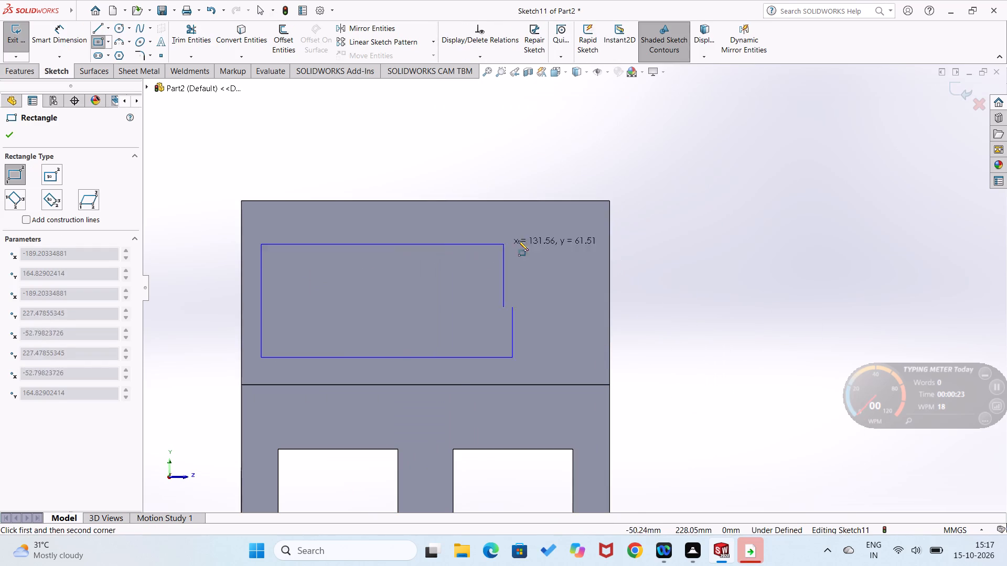
click(586, 243)
Dimension the gap between the rectangle's lower corner and the upper block's bottom edge as 15 mm.
right_drag(633, 307, 639, 247)
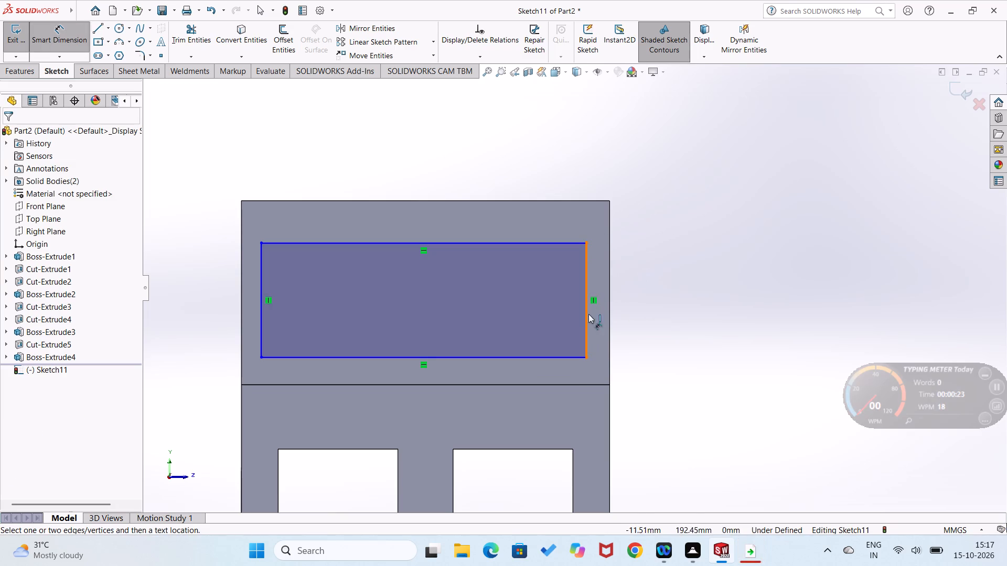
click(585, 359)
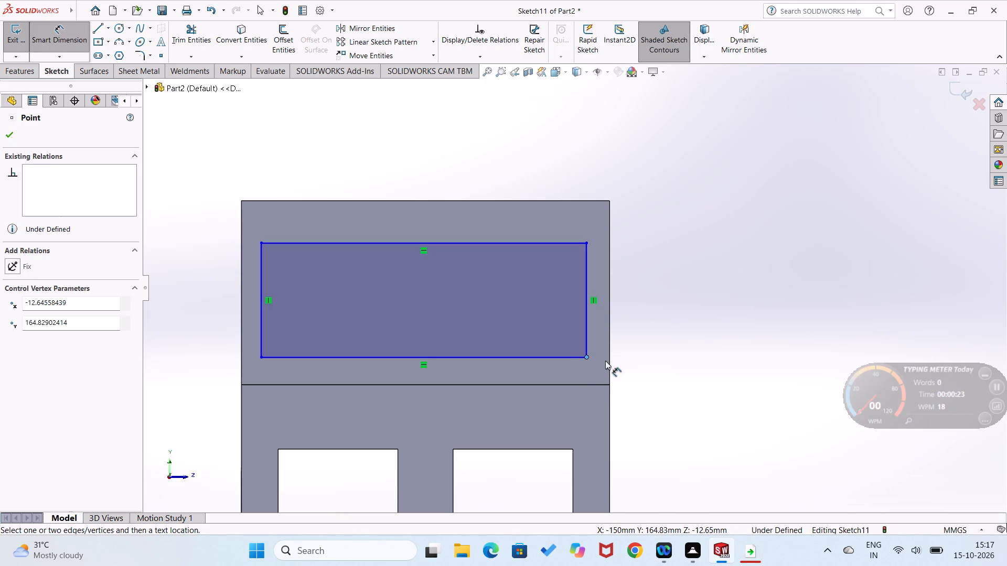
click(607, 385)
click(642, 382)
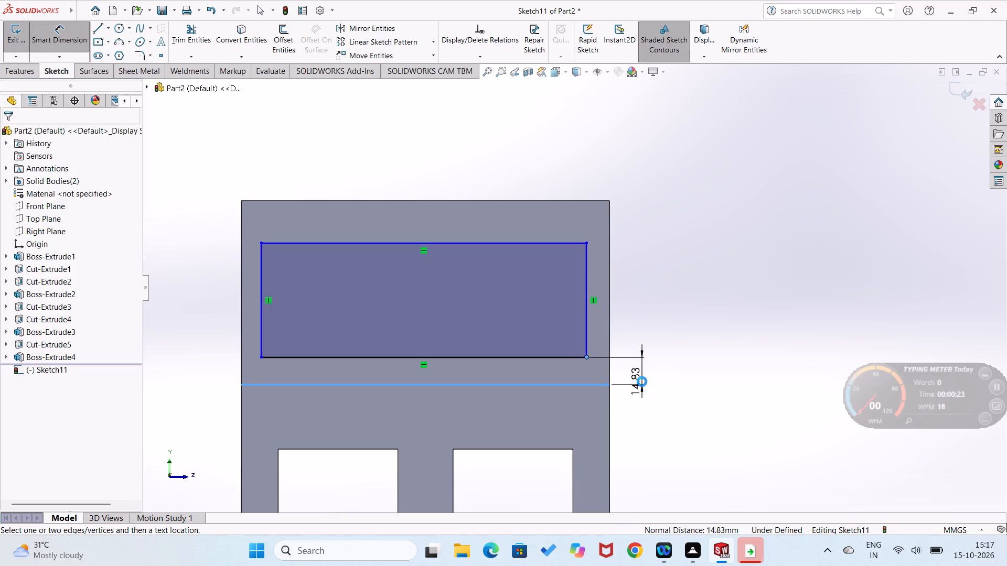
text(15)
key(Return)
click(683, 347)
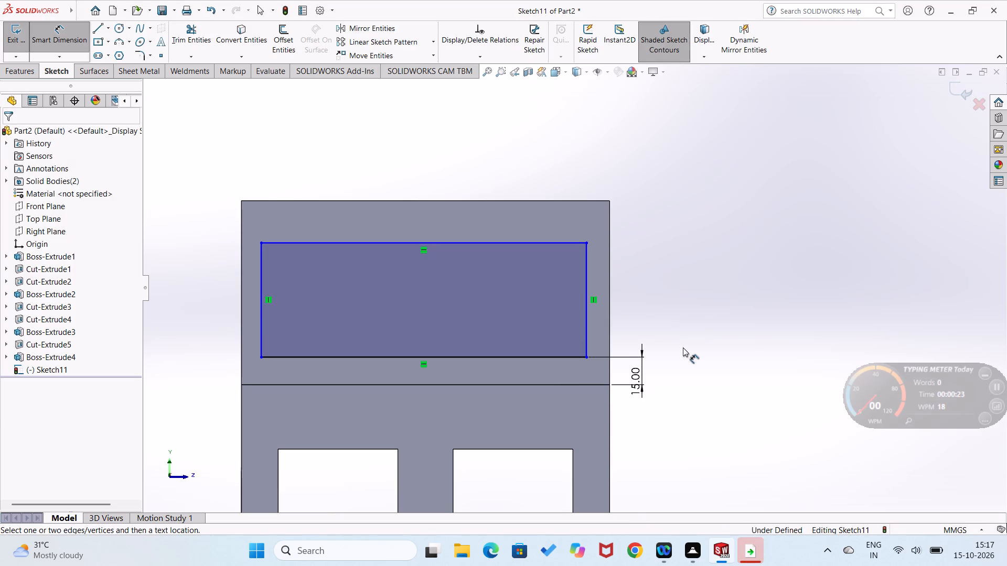
Dimension the gap between the rectangle's right side and the block face's right edge as 10 mm.
click(586, 344)
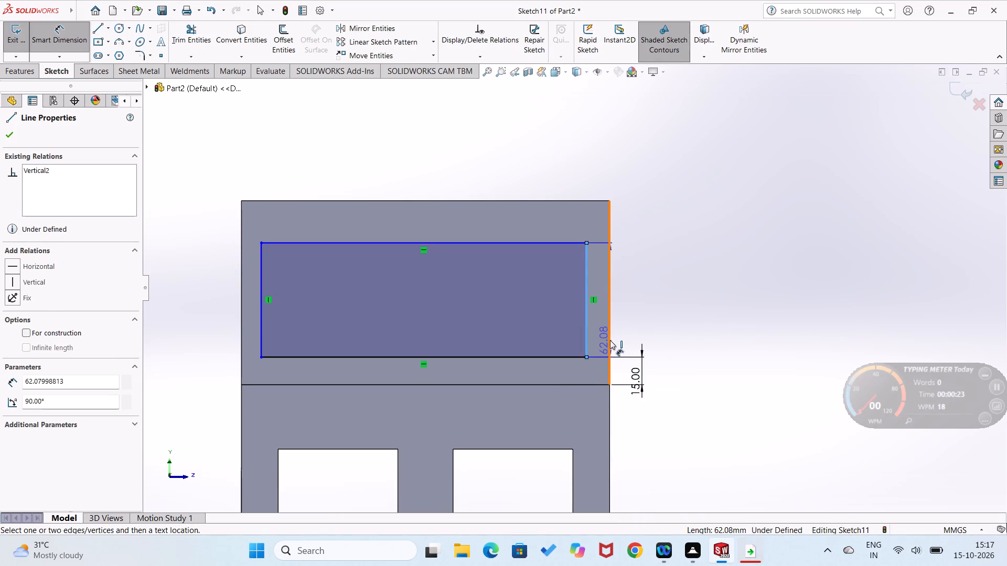
click(610, 340)
click(597, 373)
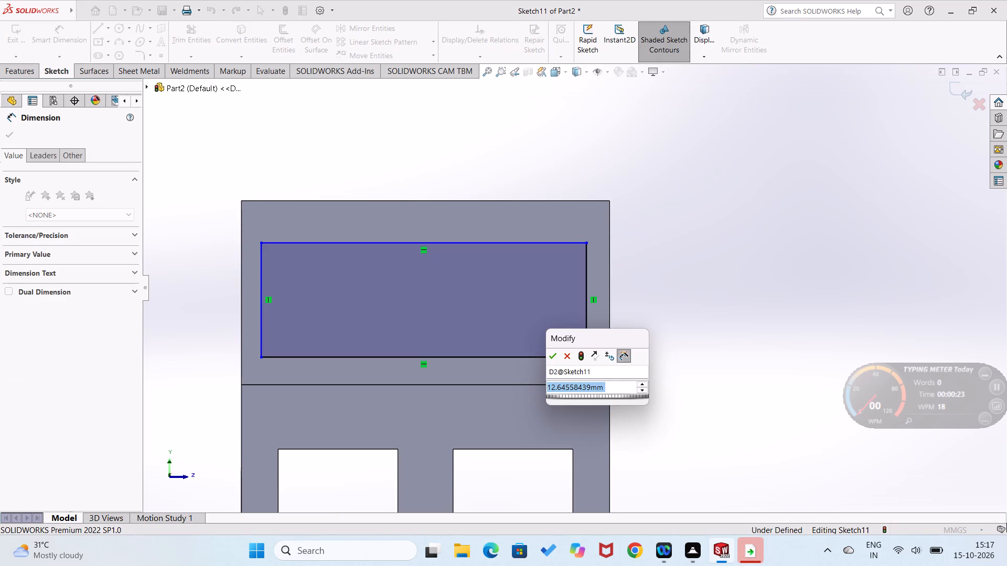
text(10)
key(Return)
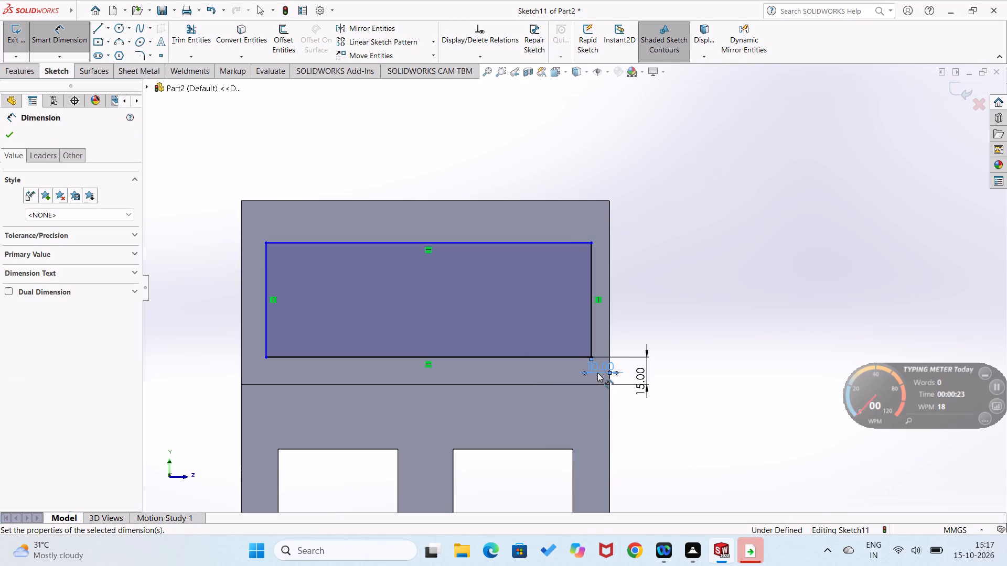
click(649, 324)
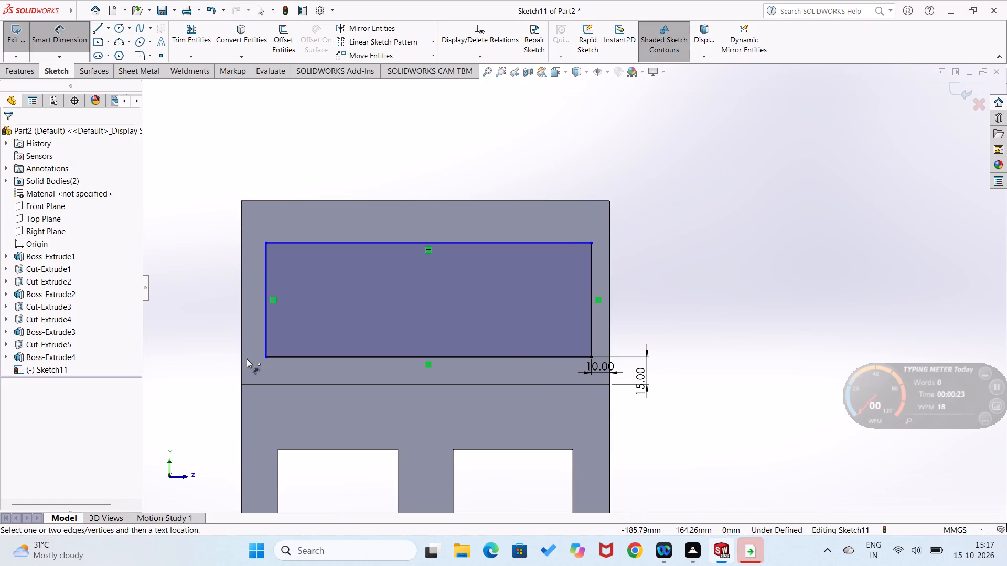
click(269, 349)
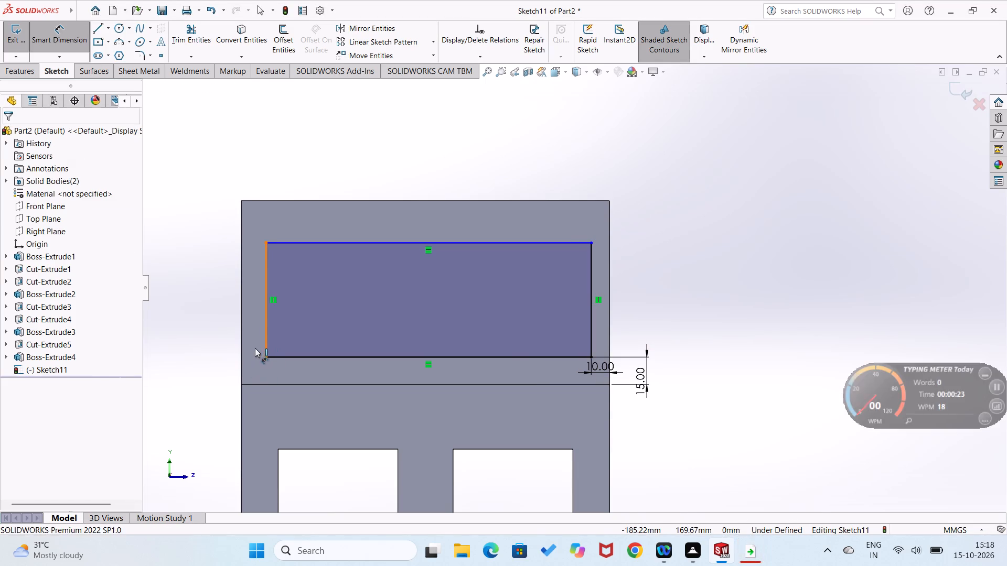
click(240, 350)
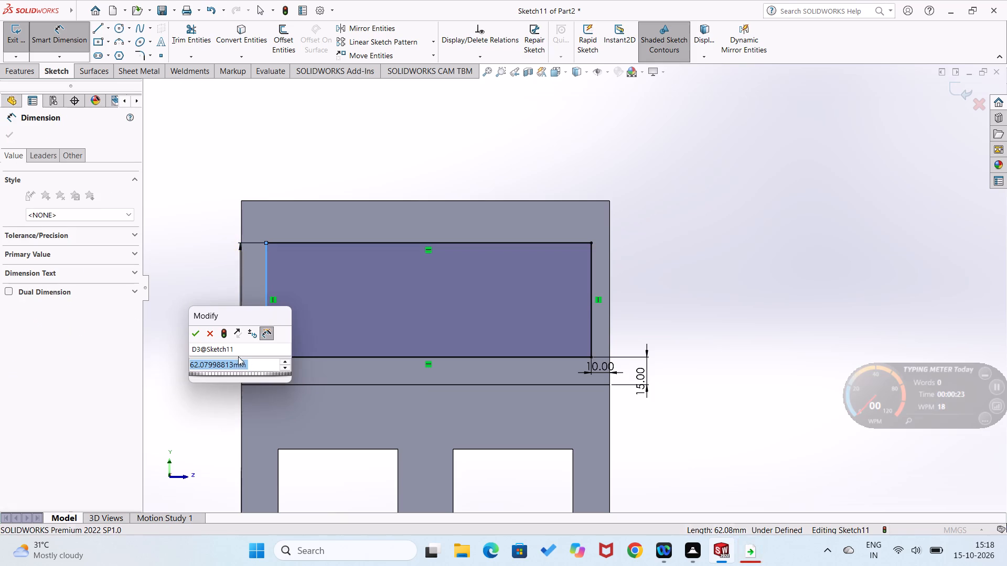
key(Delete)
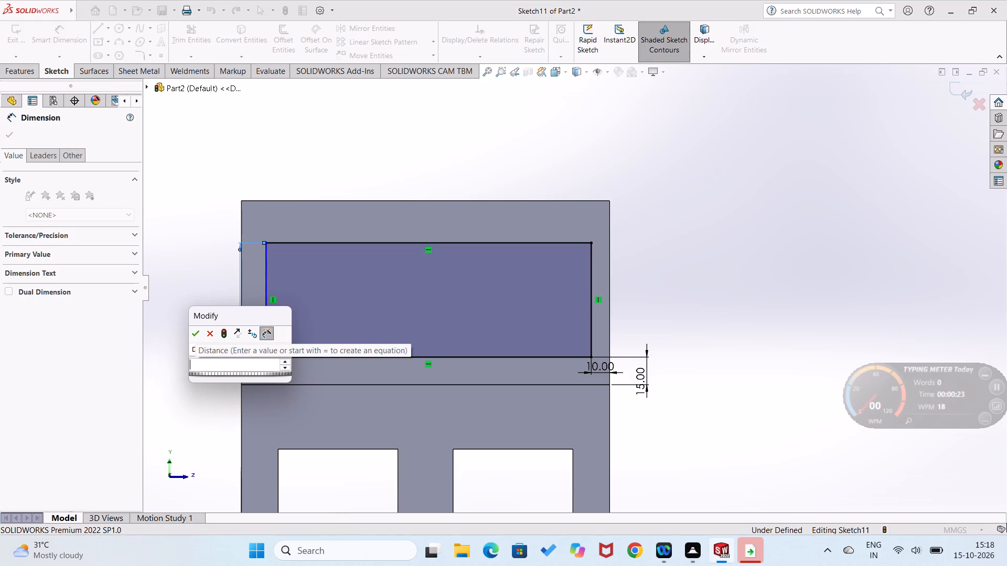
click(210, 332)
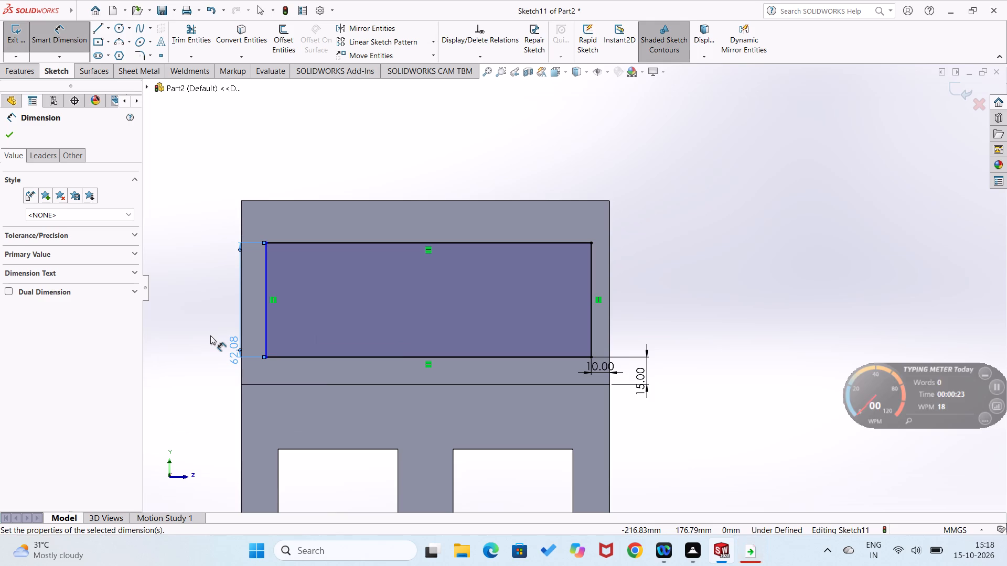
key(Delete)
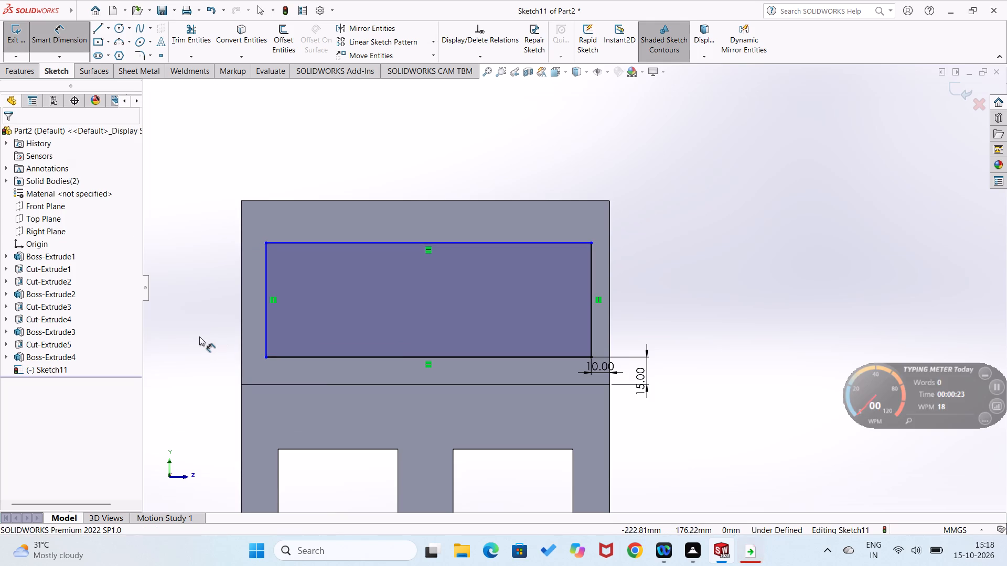
Dimension the gap between the rectangle's left side and the block face's left edge as 10 mm.
click(267, 342)
click(241, 353)
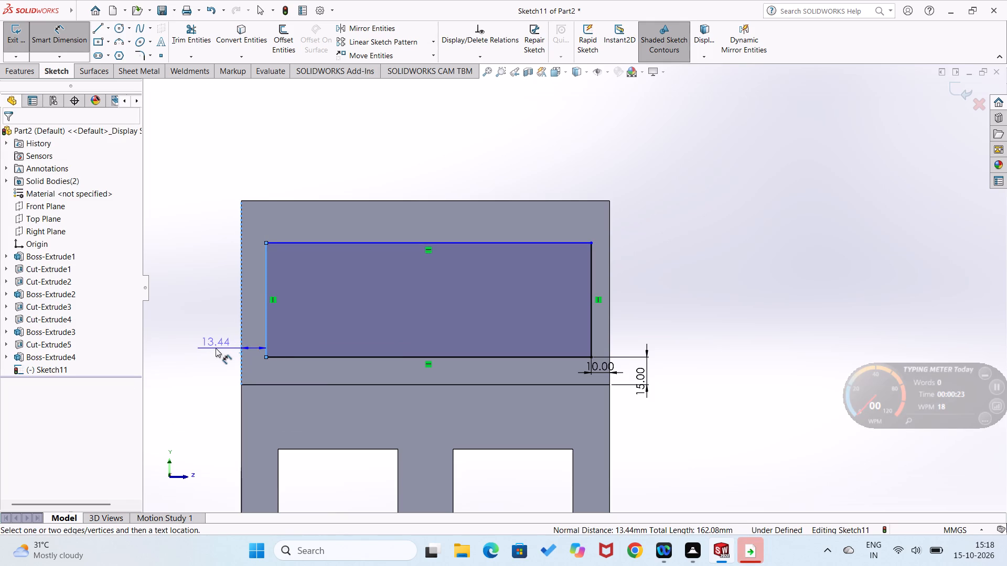
click(216, 348)
text(10)
key(Return)
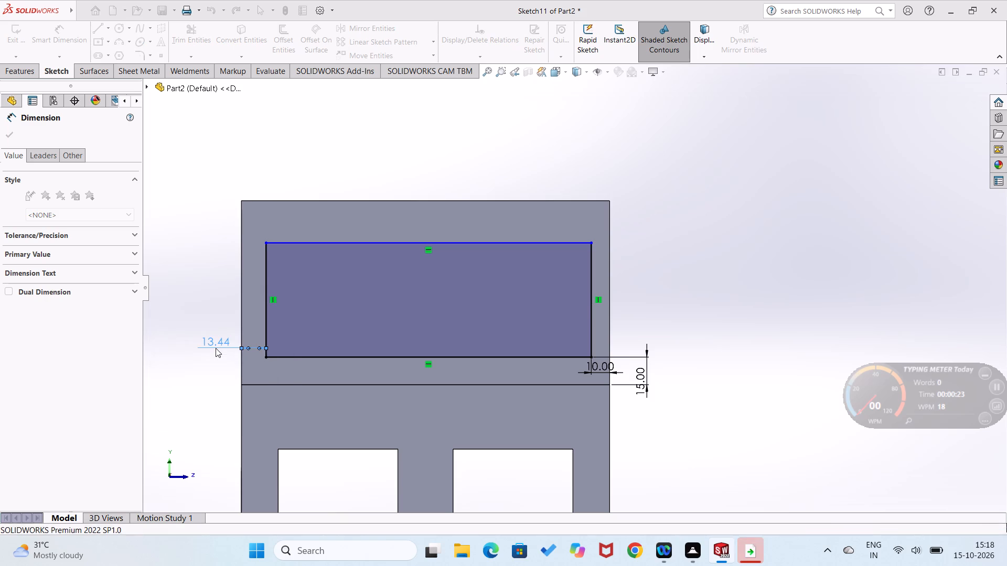
click(213, 398)
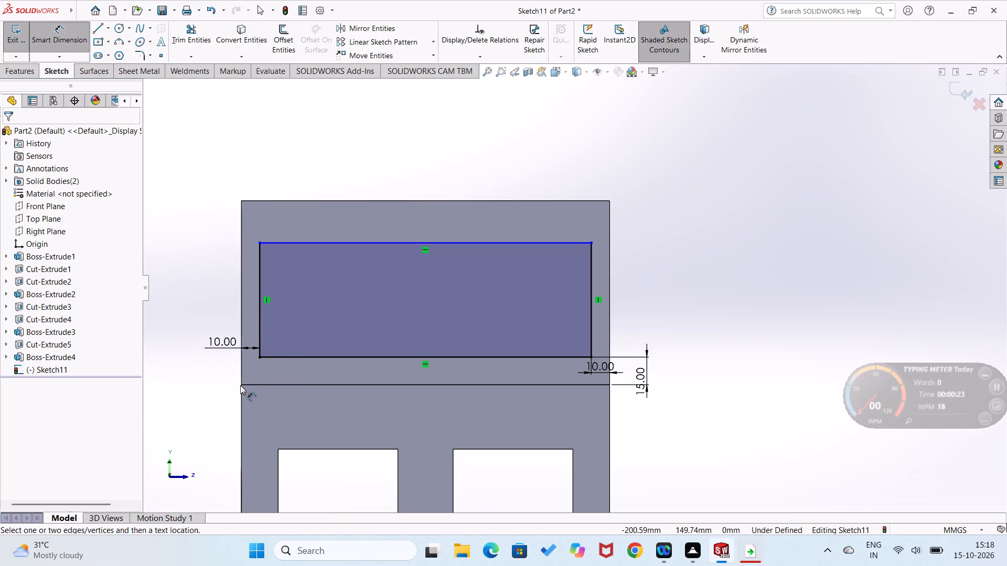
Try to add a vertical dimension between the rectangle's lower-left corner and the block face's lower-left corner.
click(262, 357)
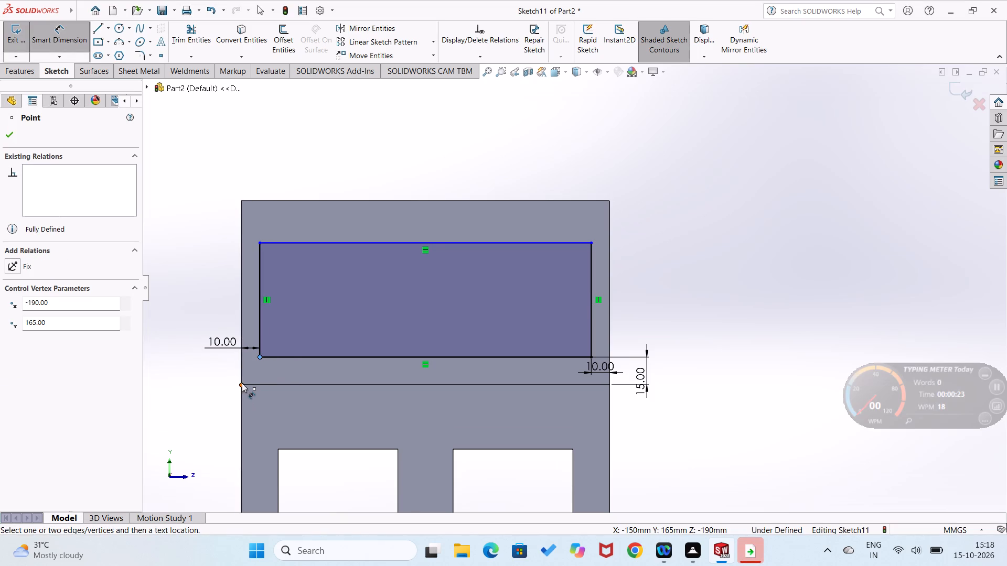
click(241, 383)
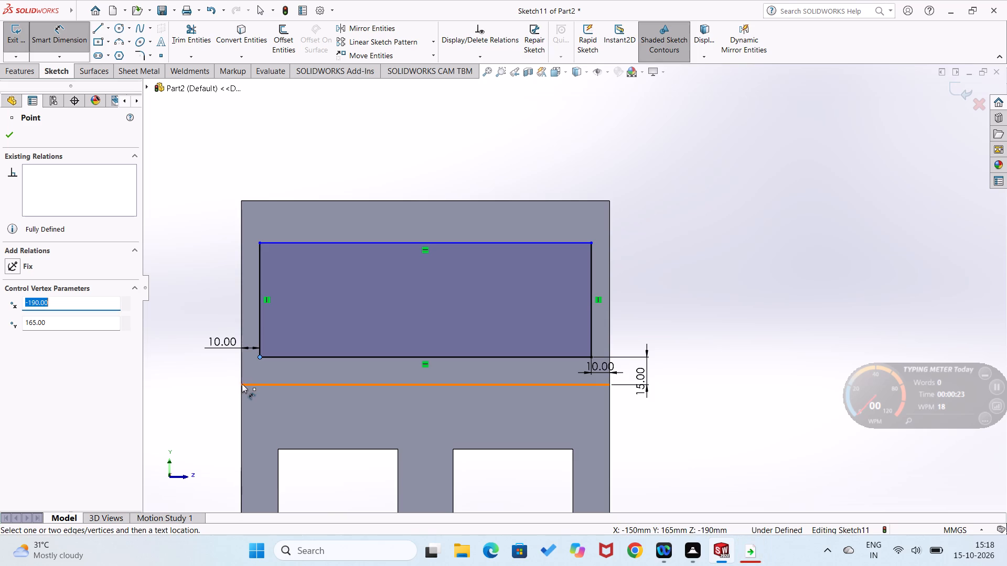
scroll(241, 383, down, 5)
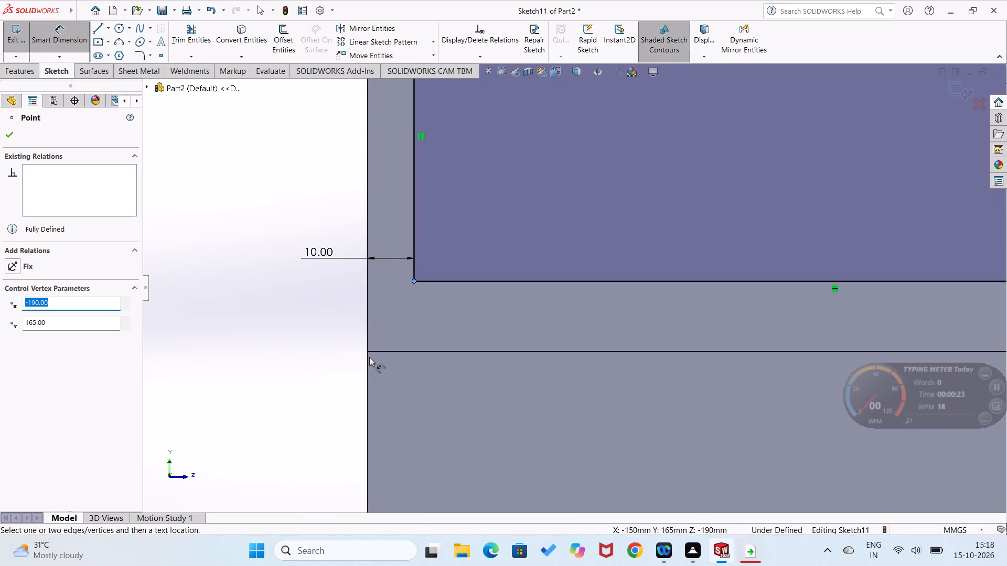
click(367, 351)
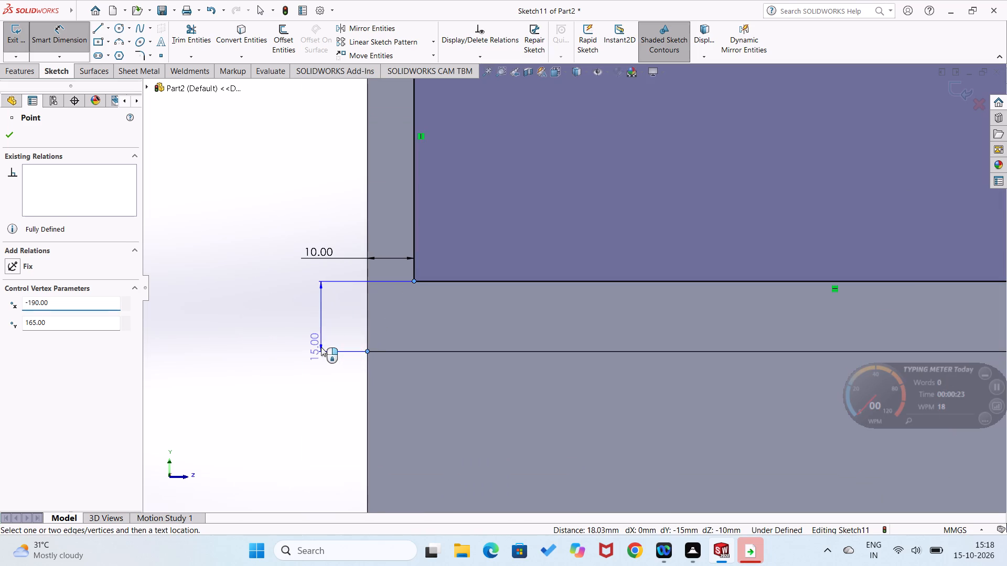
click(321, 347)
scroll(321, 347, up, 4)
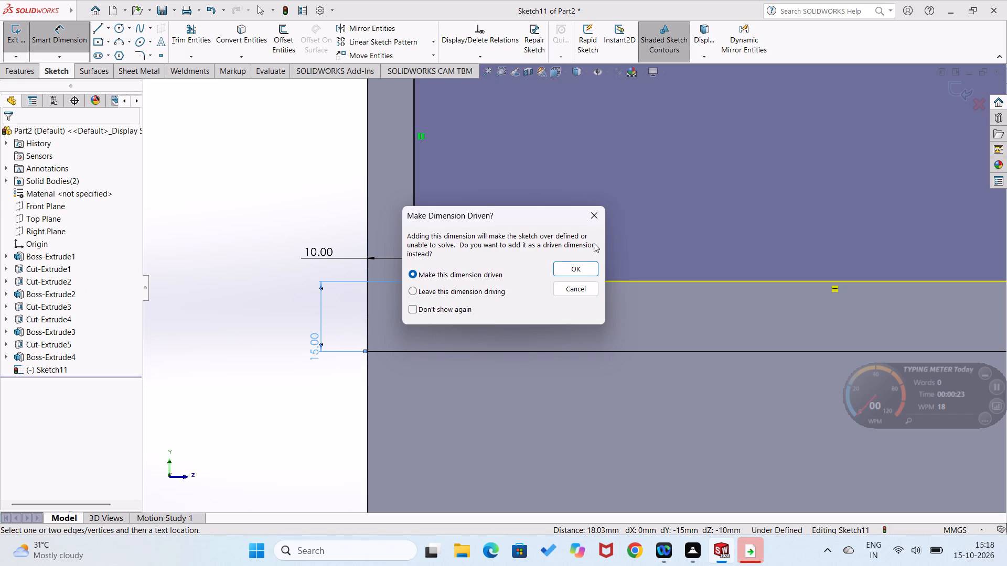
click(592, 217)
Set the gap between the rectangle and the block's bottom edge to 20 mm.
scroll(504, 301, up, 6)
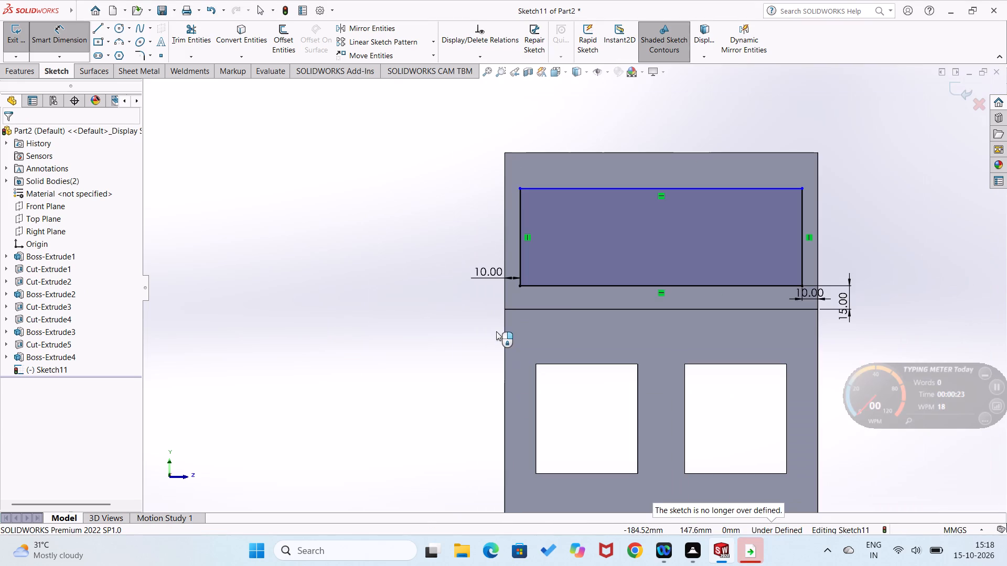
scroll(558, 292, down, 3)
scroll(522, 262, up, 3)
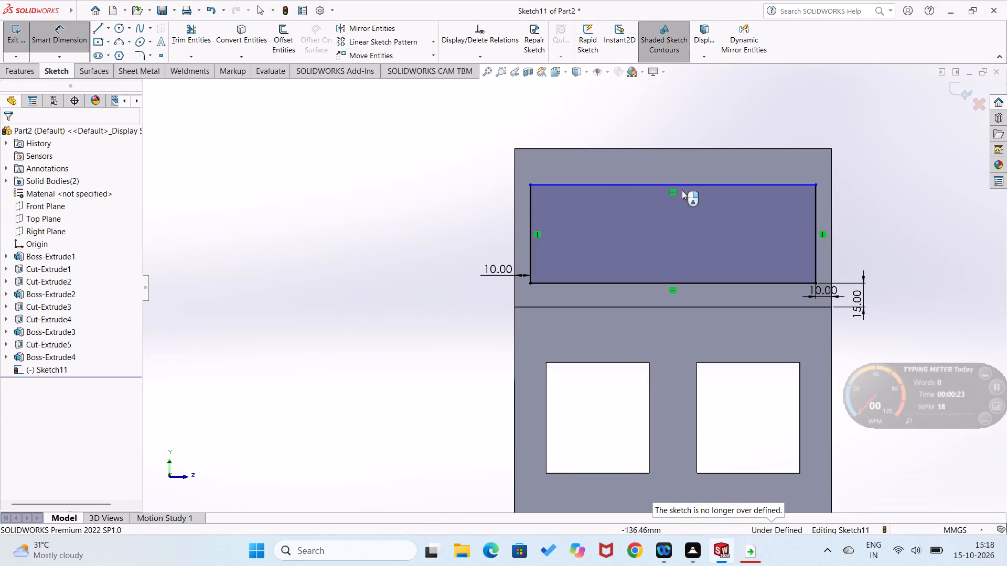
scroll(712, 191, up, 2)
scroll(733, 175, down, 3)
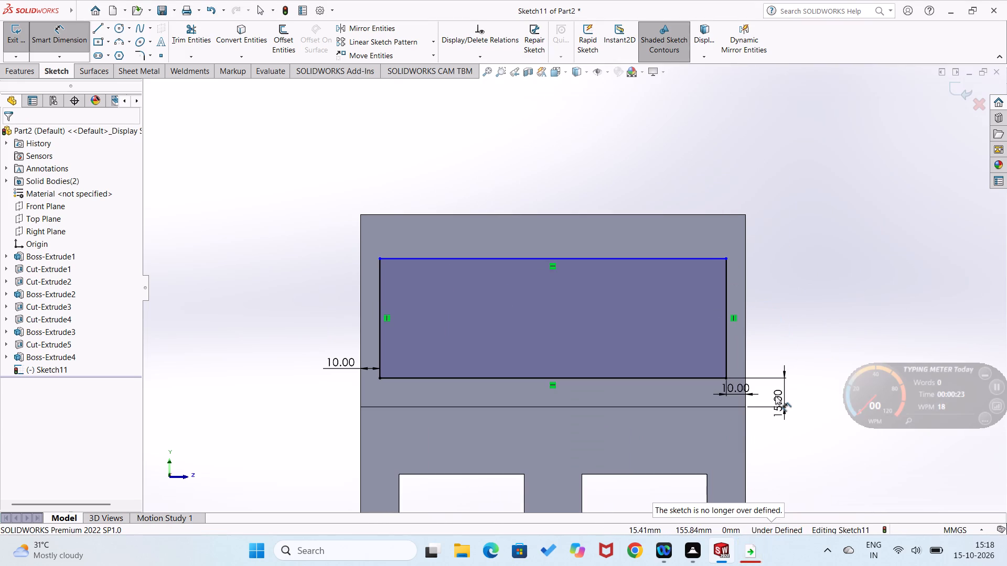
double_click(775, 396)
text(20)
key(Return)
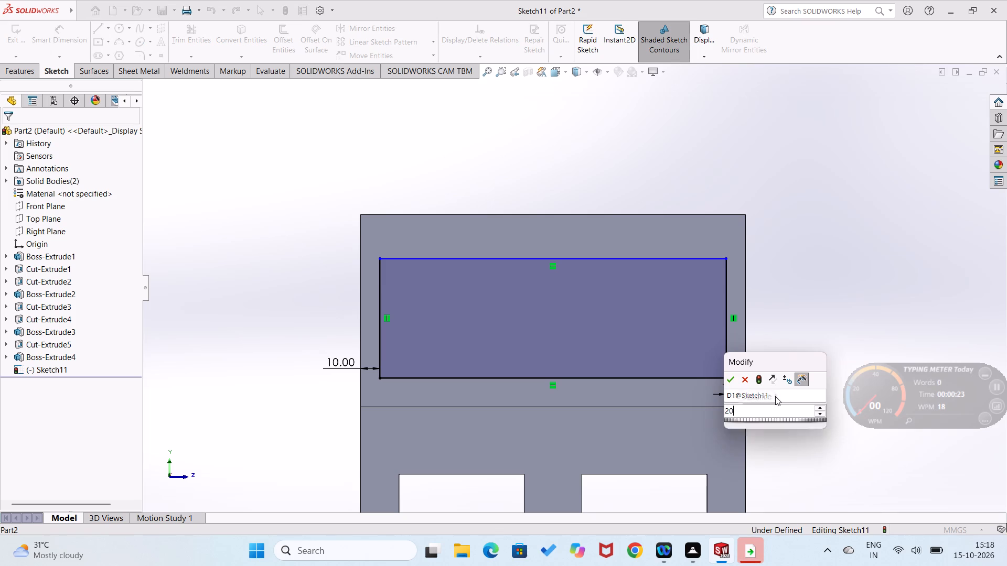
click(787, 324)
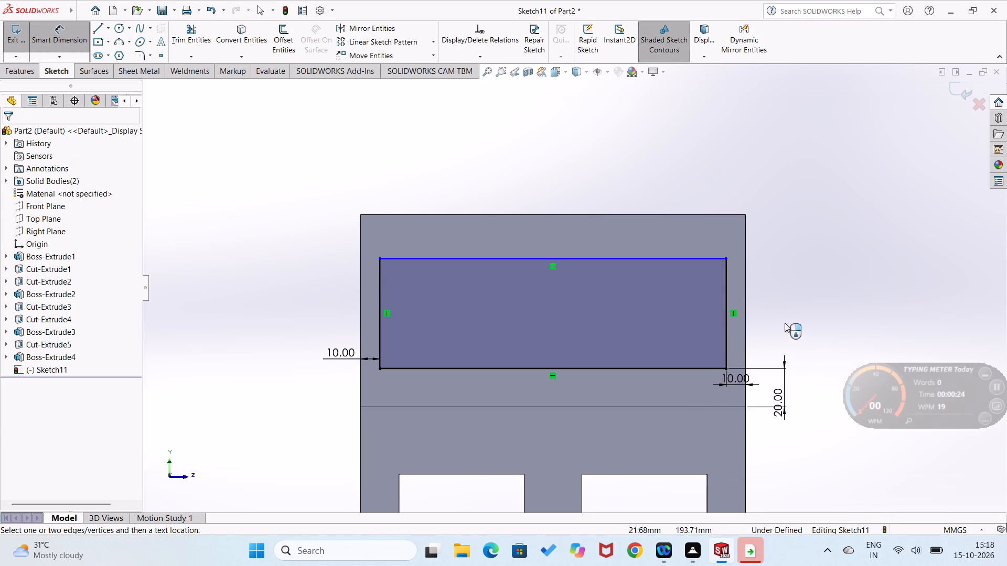
Dimension the vertical gap between the rectangle's upper-right corner and the block face's upper-right corner as 20 mm.
click(726, 257)
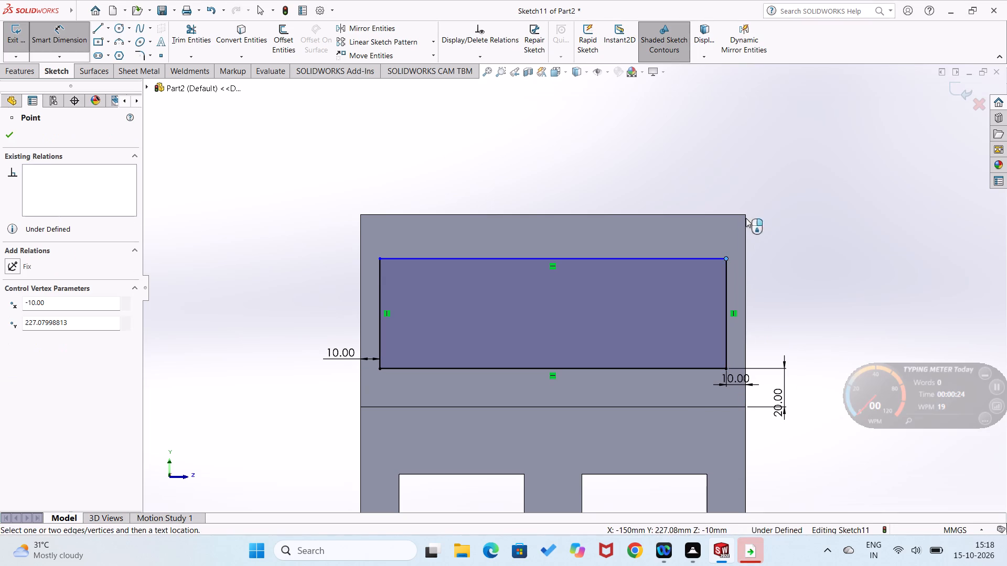
click(746, 215)
click(763, 231)
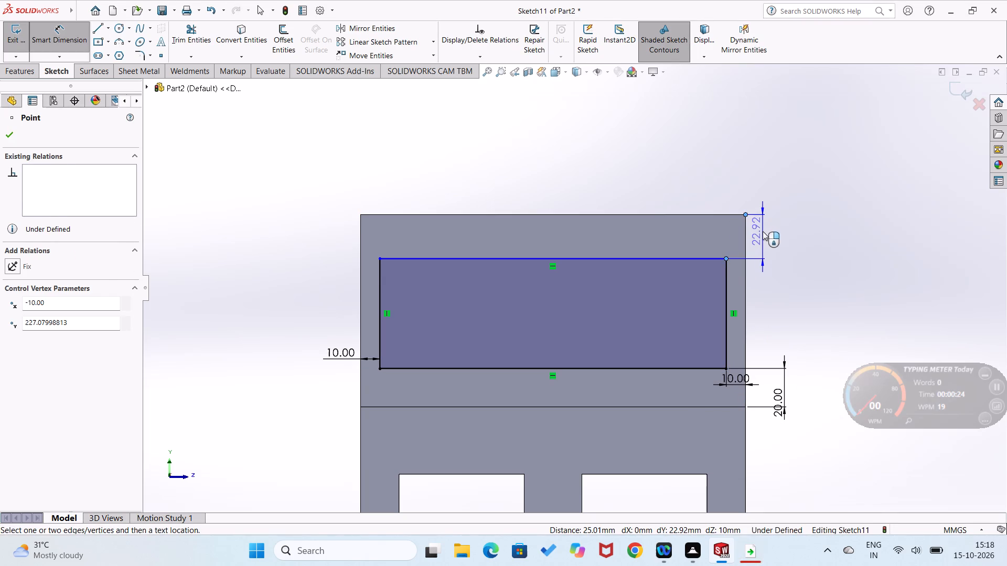
text(20)
key(Return)
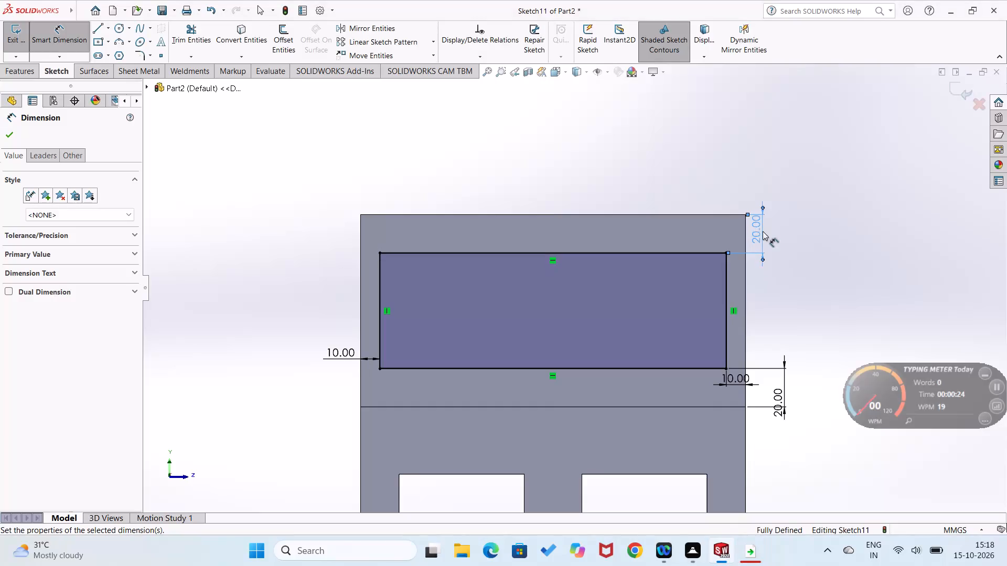
Set the gap between the rectangle and the block's bottom edge to 18 mm.
double_click(776, 407)
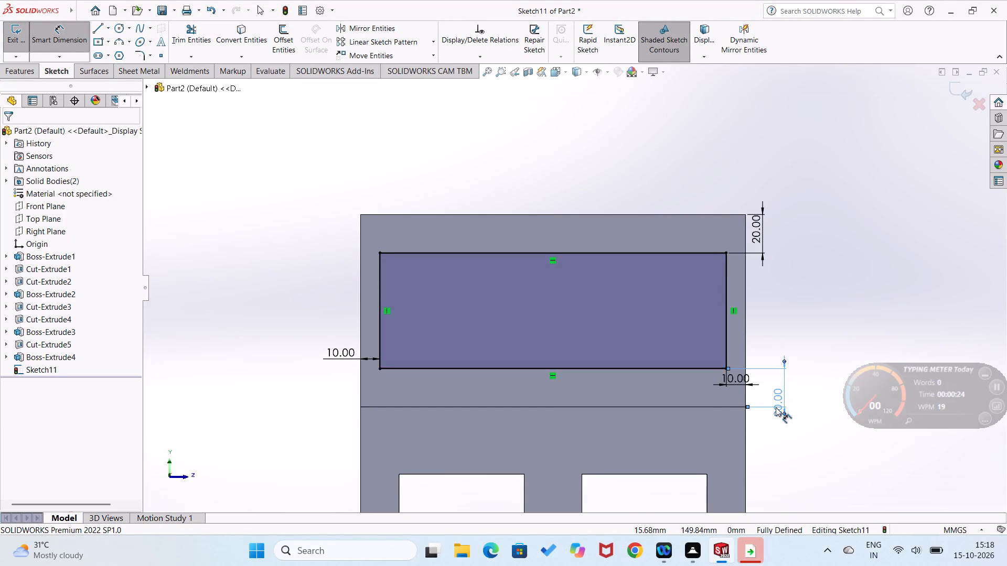
text(18)
key(Return)
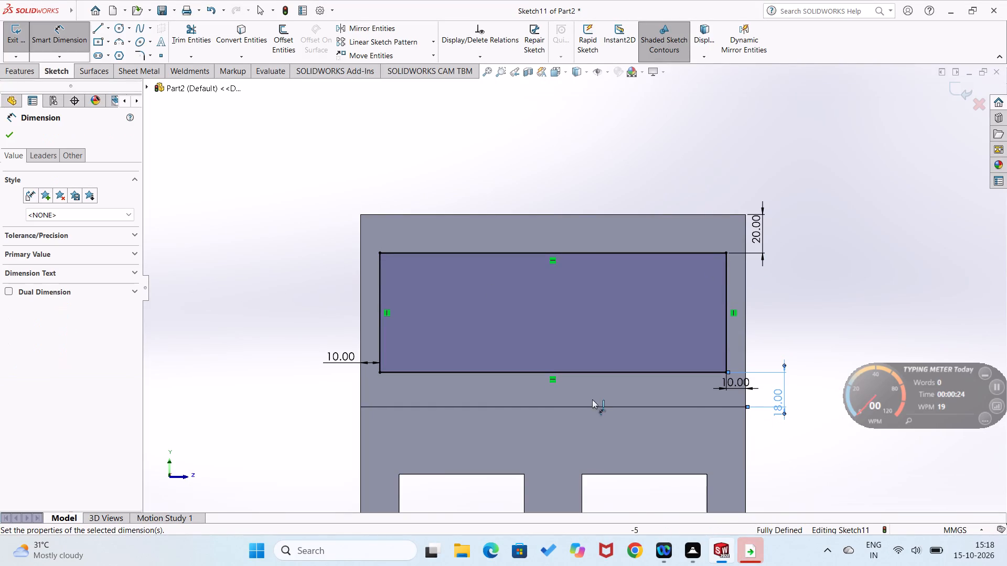
Cut the rectangle into the upper block's end face with a Blind Extruded Cut 23 mm deep.
click(17, 70)
click(177, 40)
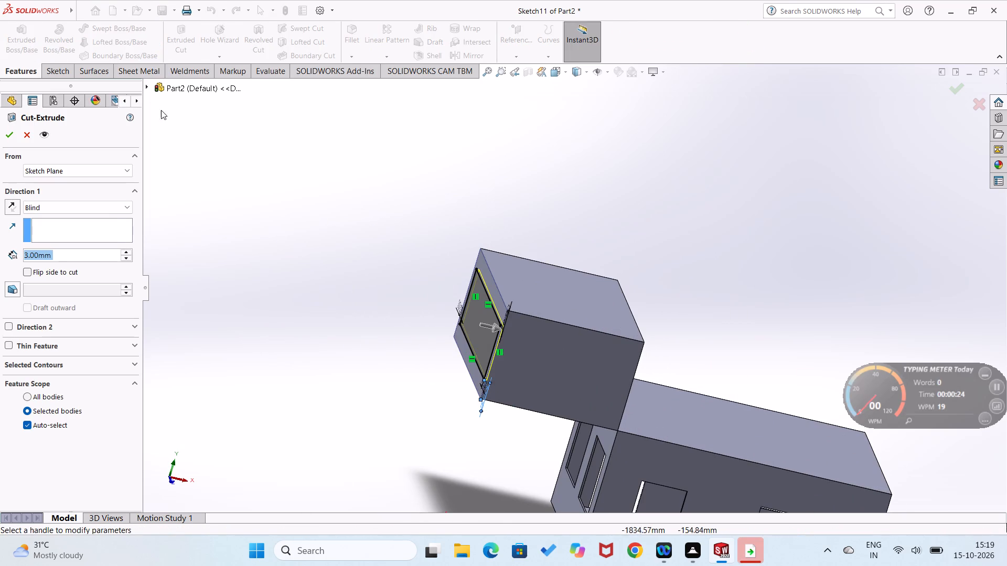
double_click(128, 250)
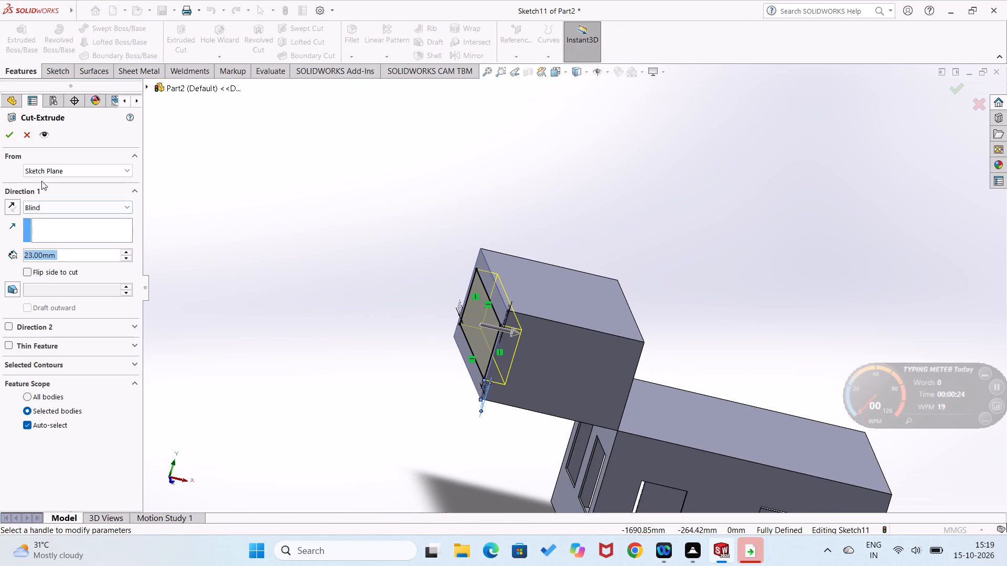
click(7, 132)
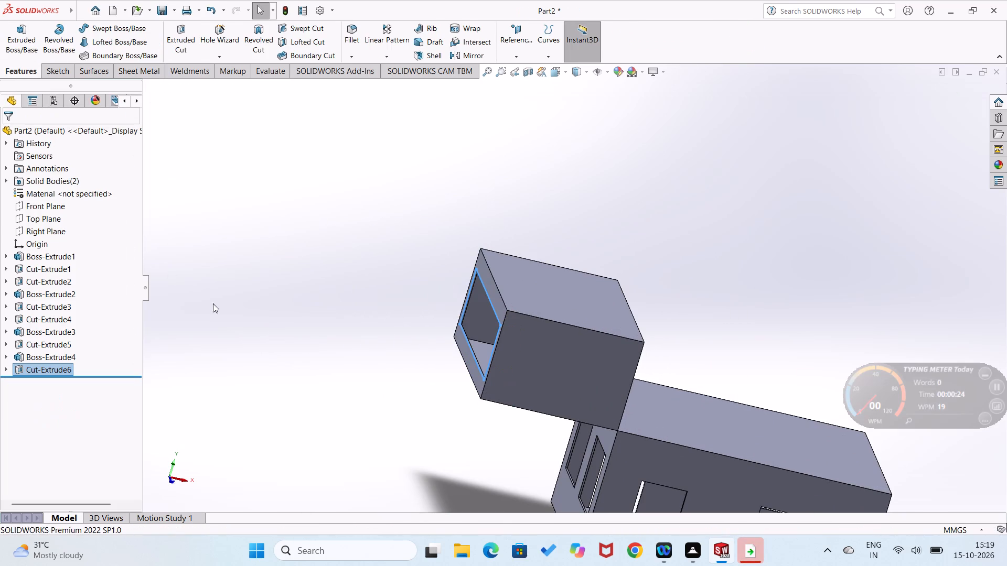
click(276, 328)
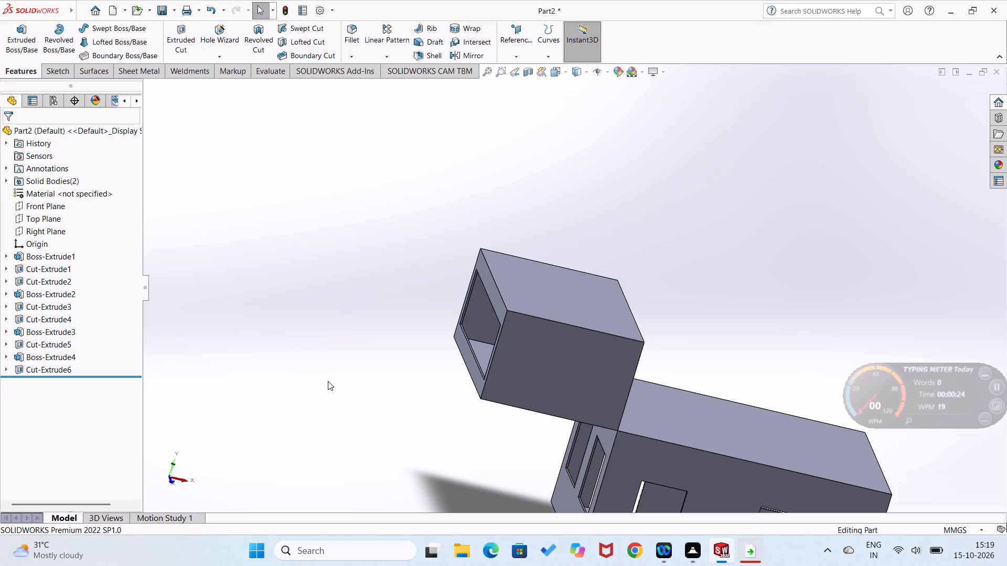
Open a new sketch on the upper block's long side face, with the Corner Rectangle tool active.
right_click(532, 380)
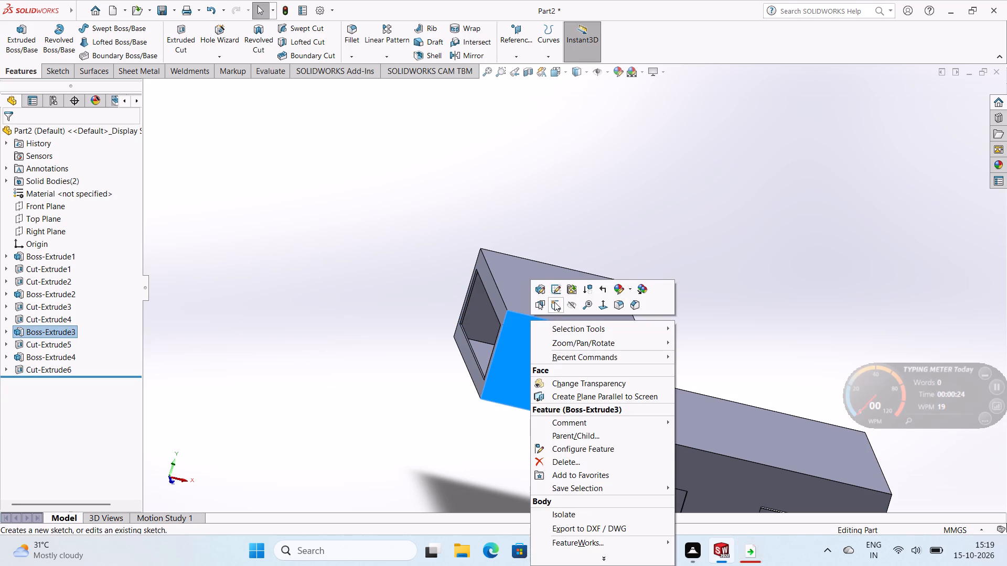
click(554, 302)
scroll(438, 236, down, 3)
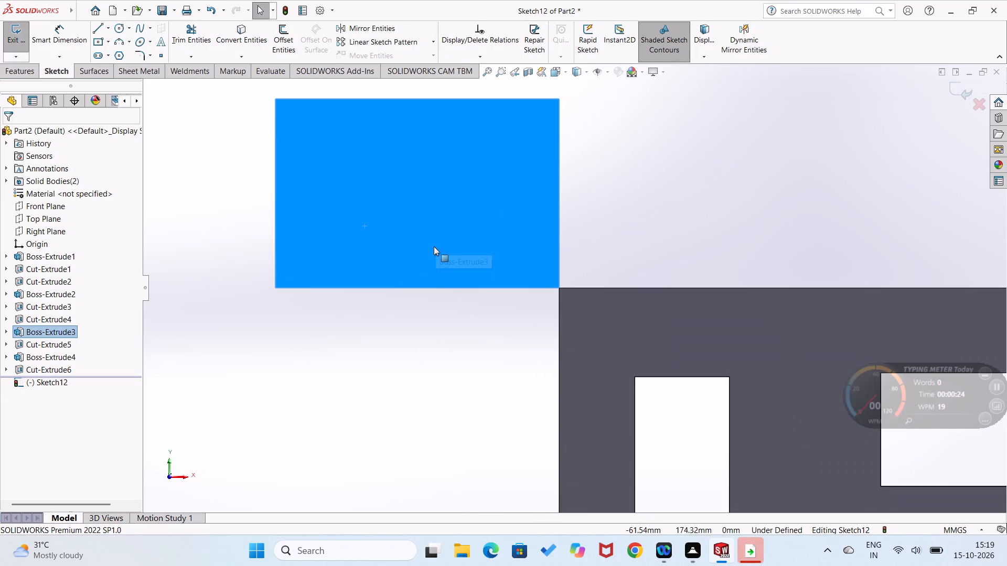
click(343, 374)
right_drag(322, 388, 320, 430)
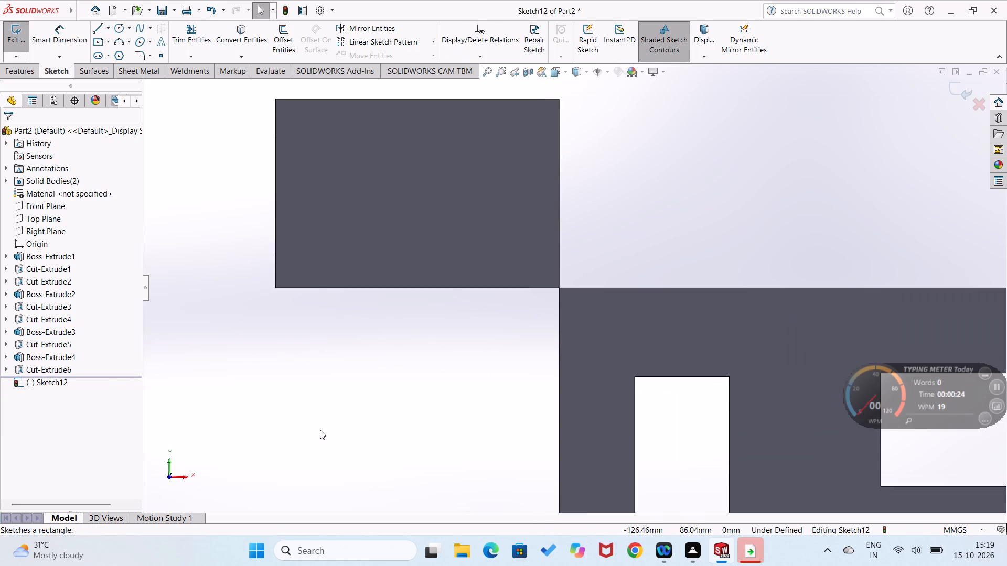
right_drag(295, 347, 300, 429)
scroll(301, 255, up, 2)
scroll(481, 205, down, 3)
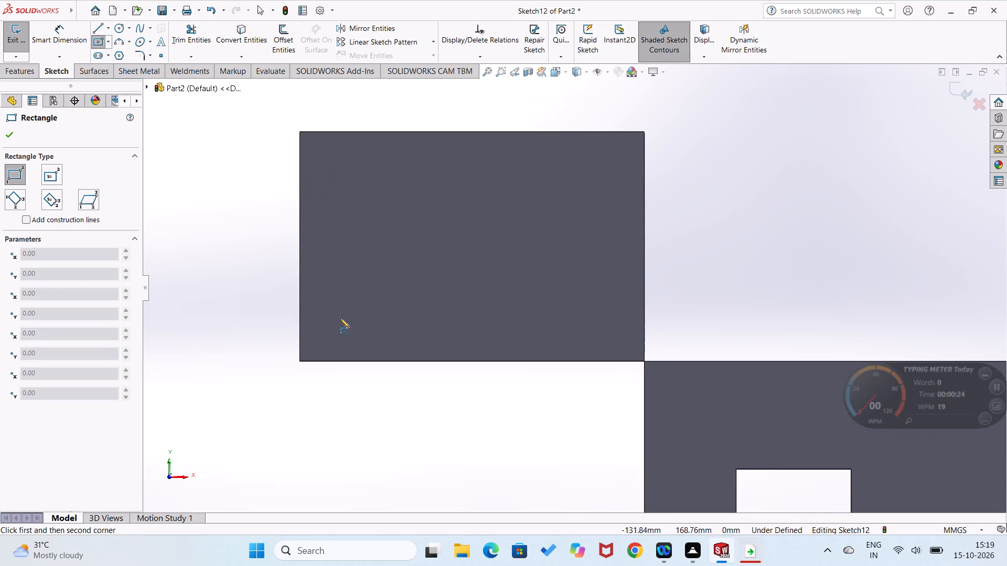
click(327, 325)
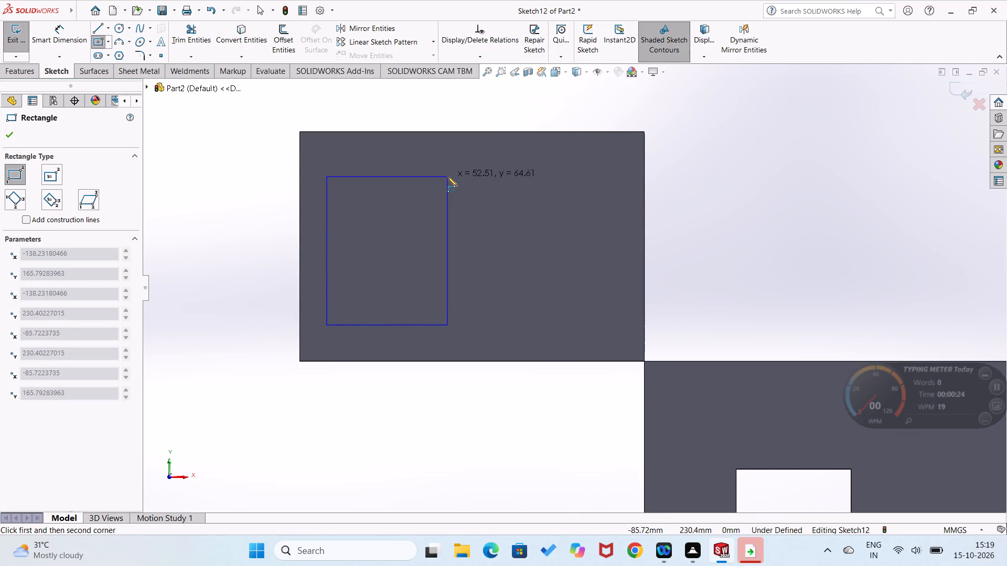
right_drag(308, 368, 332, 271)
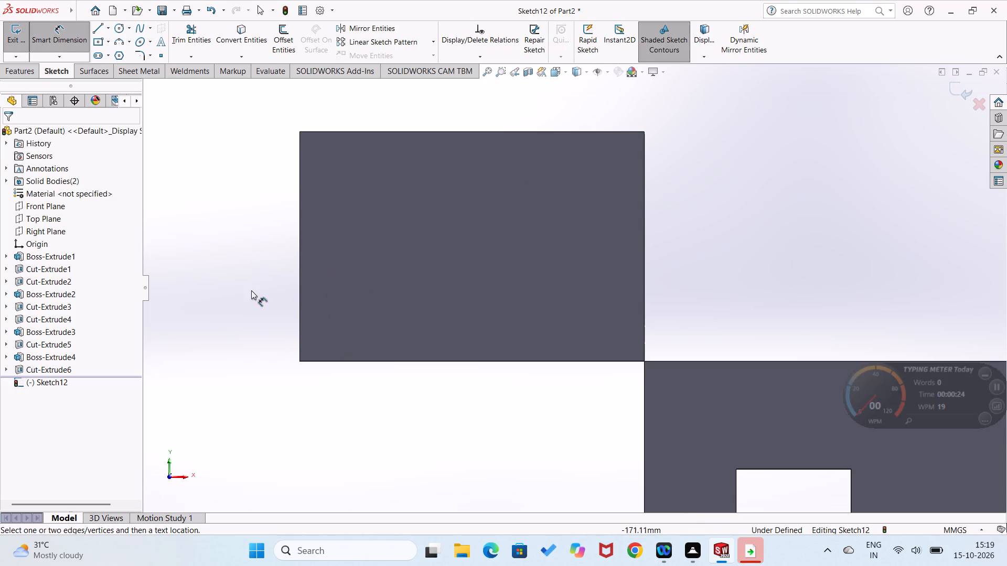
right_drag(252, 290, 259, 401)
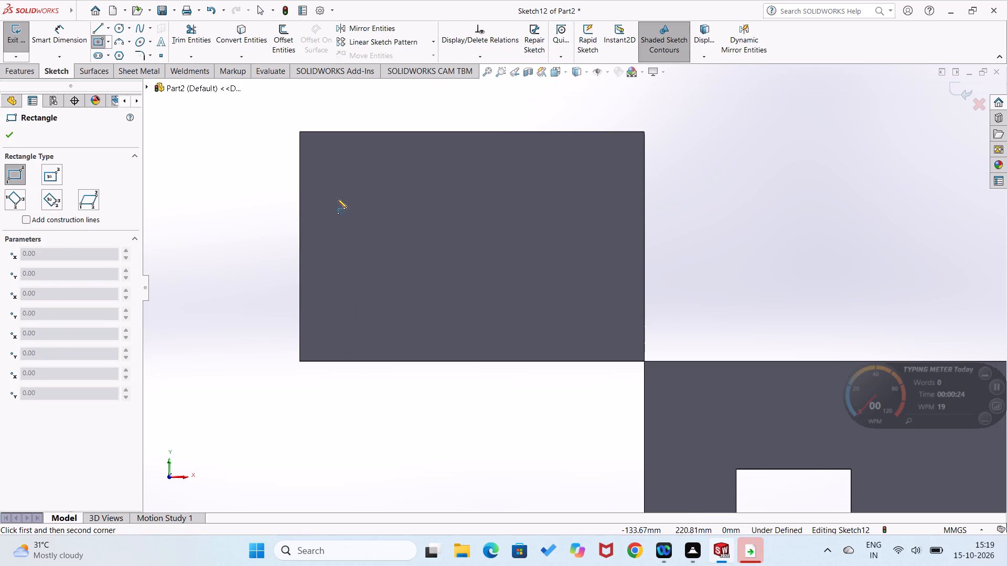
Sketch two side-by-side rectangles on the block face, about 44 by 43 mm at left and 51 by 43 mm at right, with top and bottom edges level.
click(337, 199)
click(437, 298)
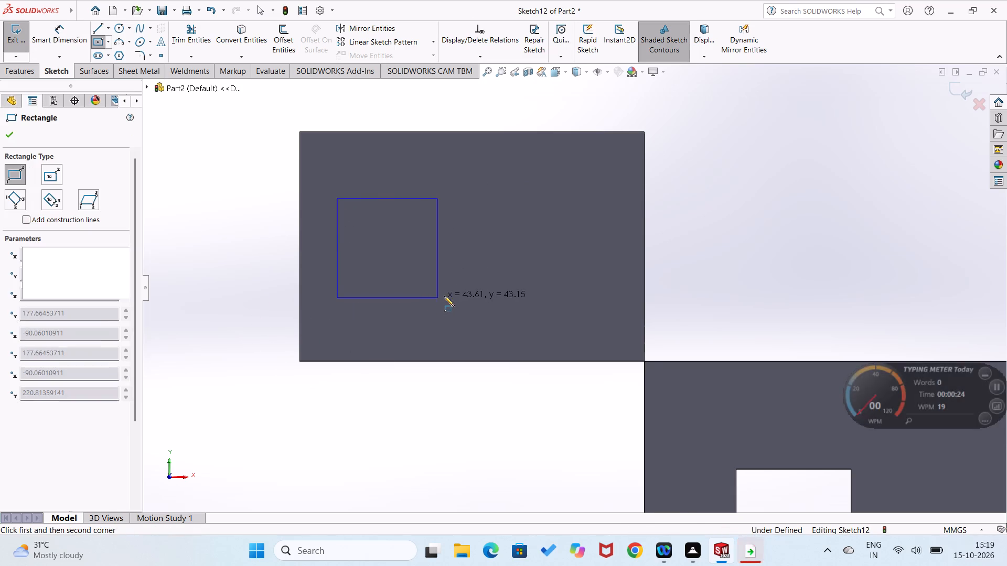
click(480, 198)
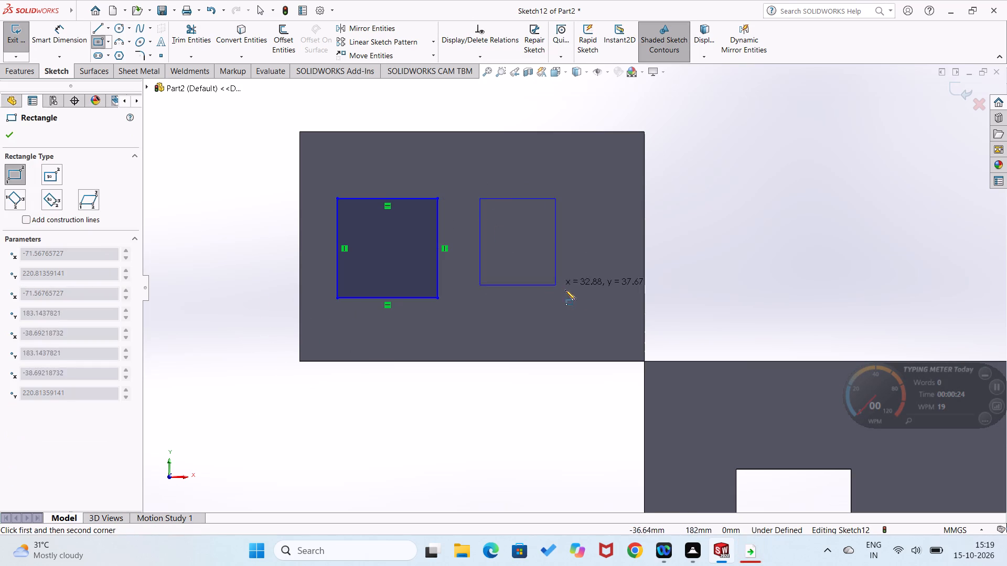
click(596, 297)
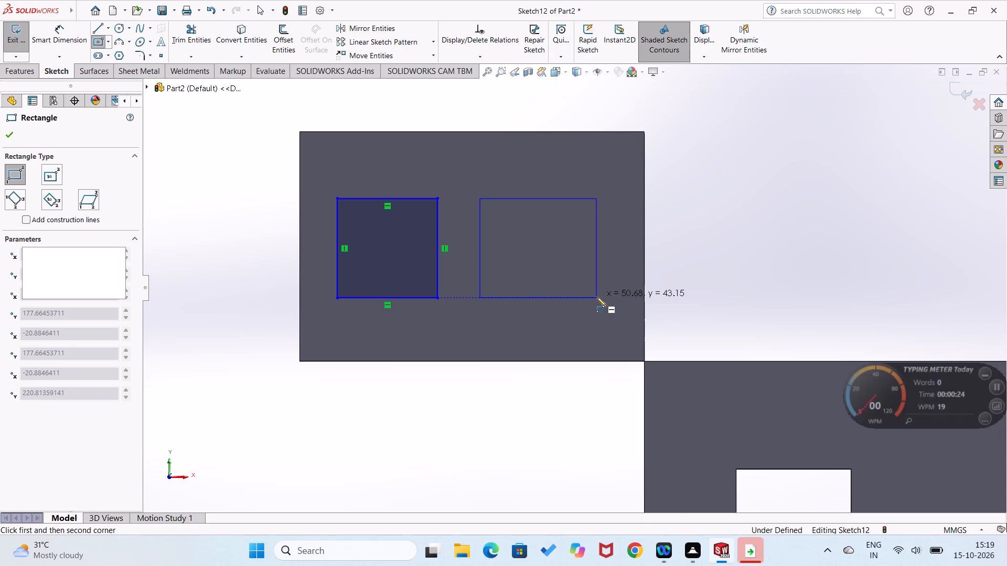
Dimension the horizontal gap between the block face's lower-left corner and the left rectangle's lower-left corner as 20 mm.
right_drag(251, 408, 222, 290)
click(300, 360)
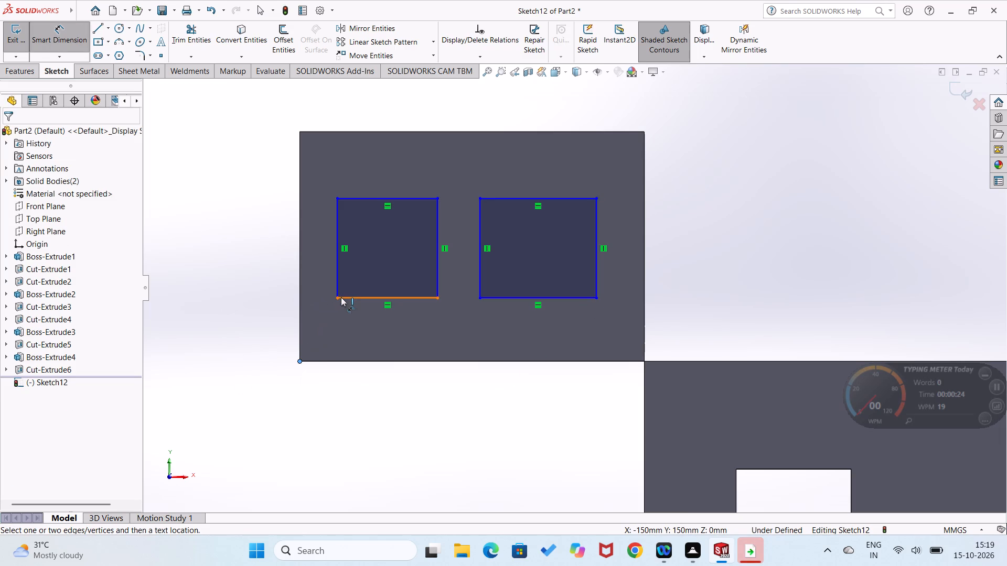
click(337, 297)
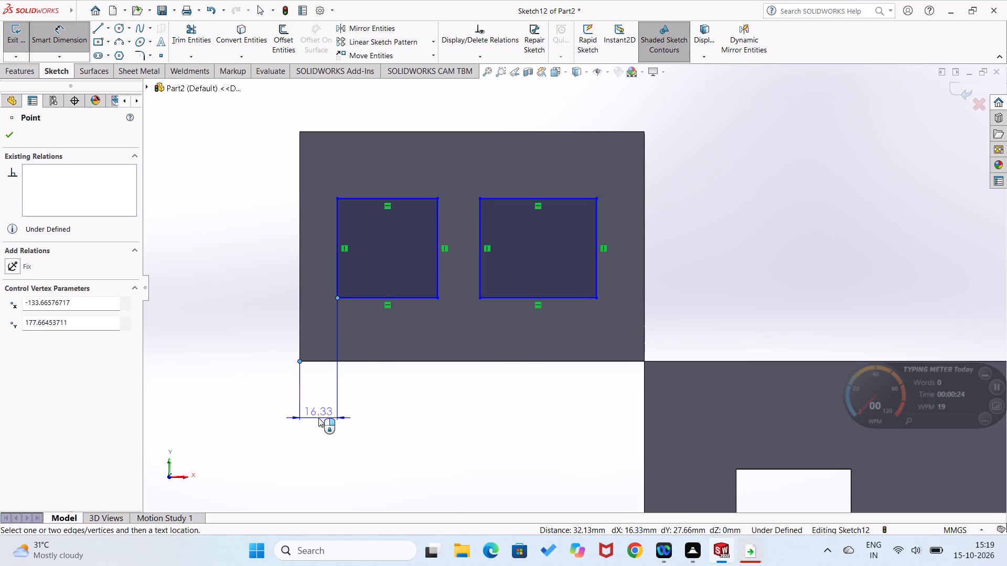
click(318, 418)
text(20)
key(Return)
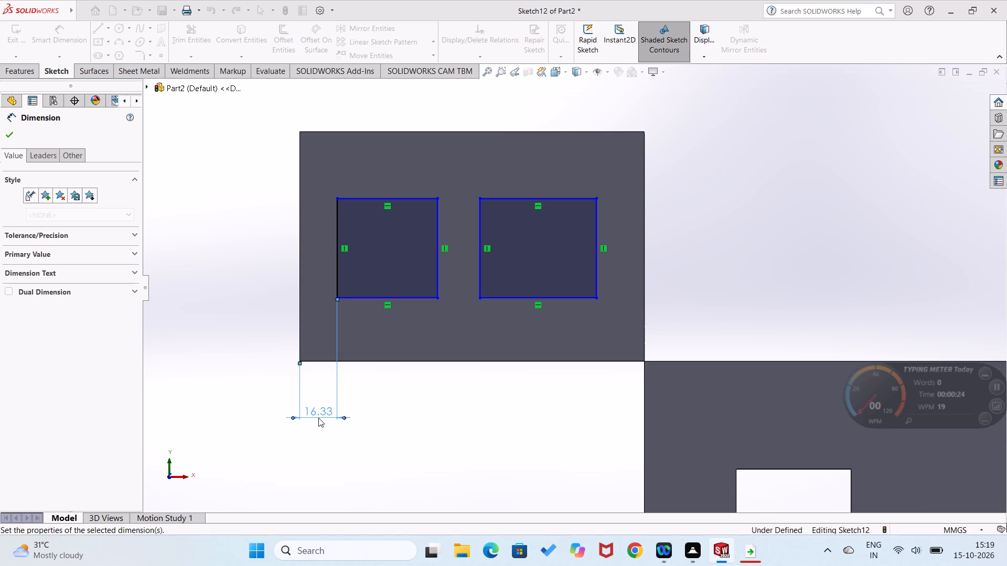
click(427, 430)
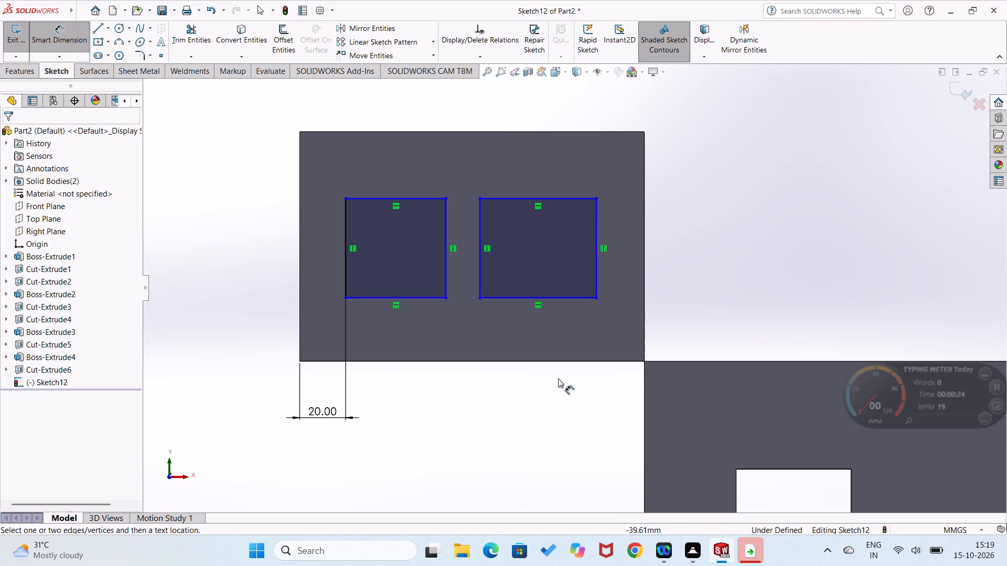
Dimension the horizontal gap between the block face's lower-right corner and the right rectangle's lower-right corner as 20 mm.
click(645, 363)
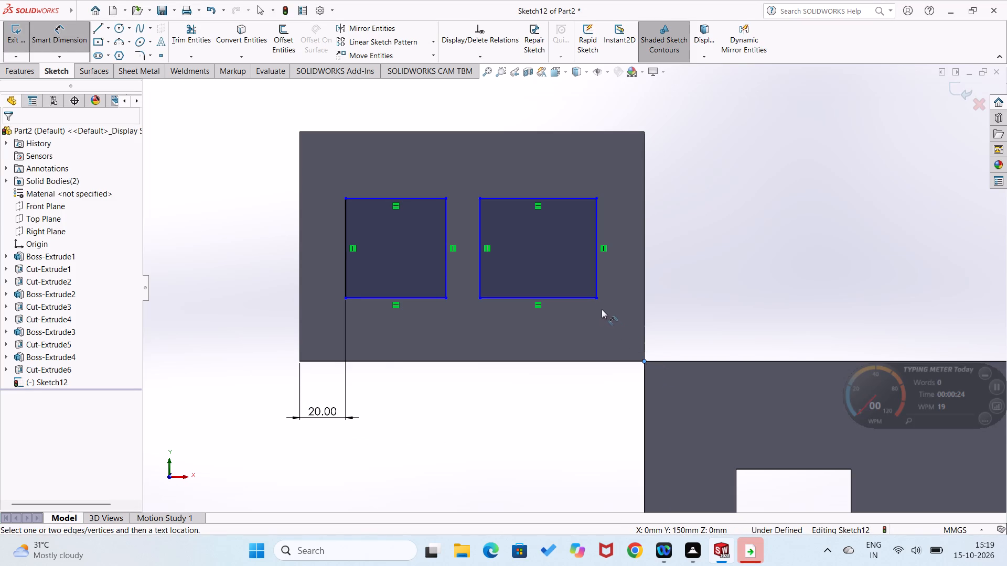
click(597, 298)
click(627, 396)
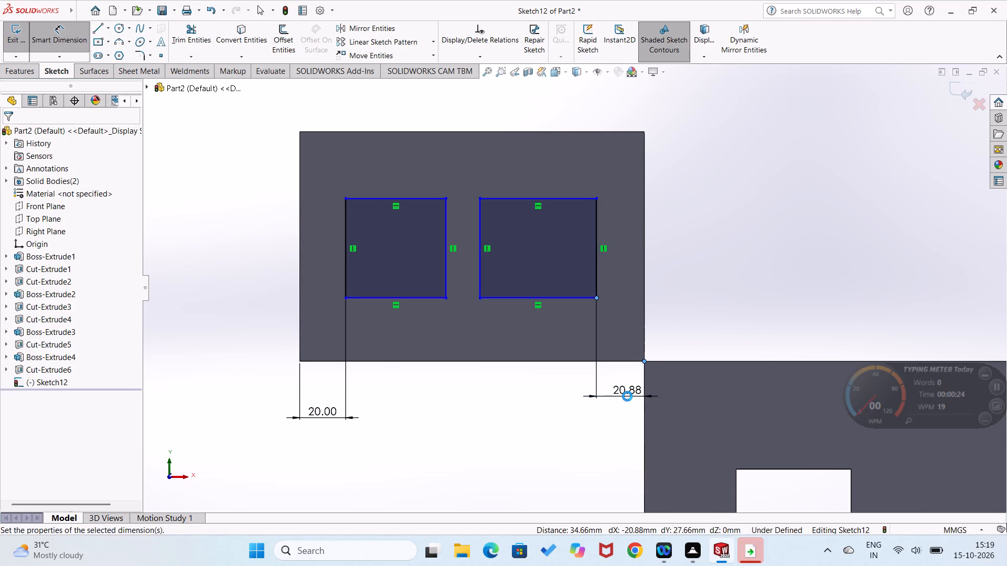
text(20)
key(Return)
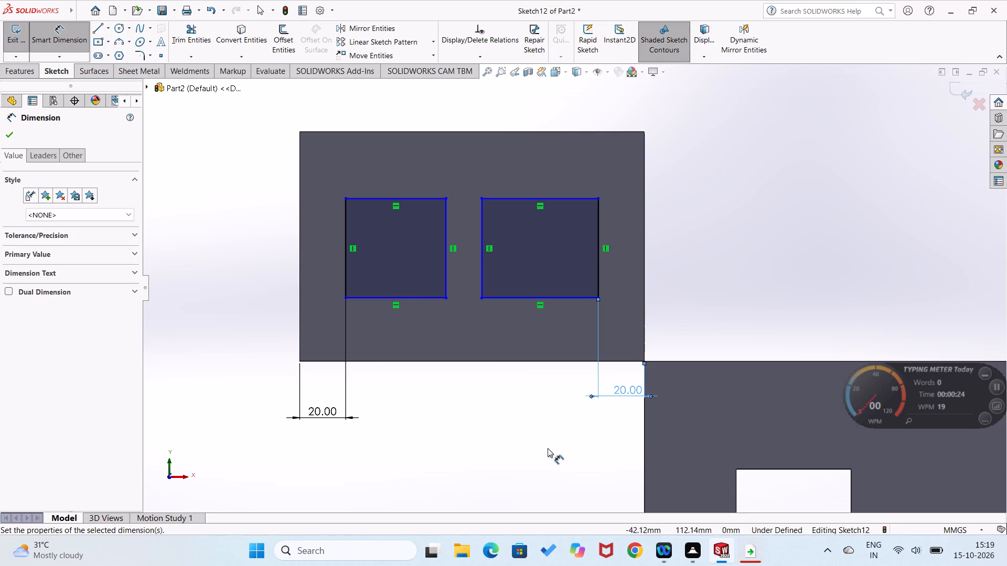
click(548, 448)
Dimension the widths of both rectangles as 45 mm along their bottom edges.
click(419, 295)
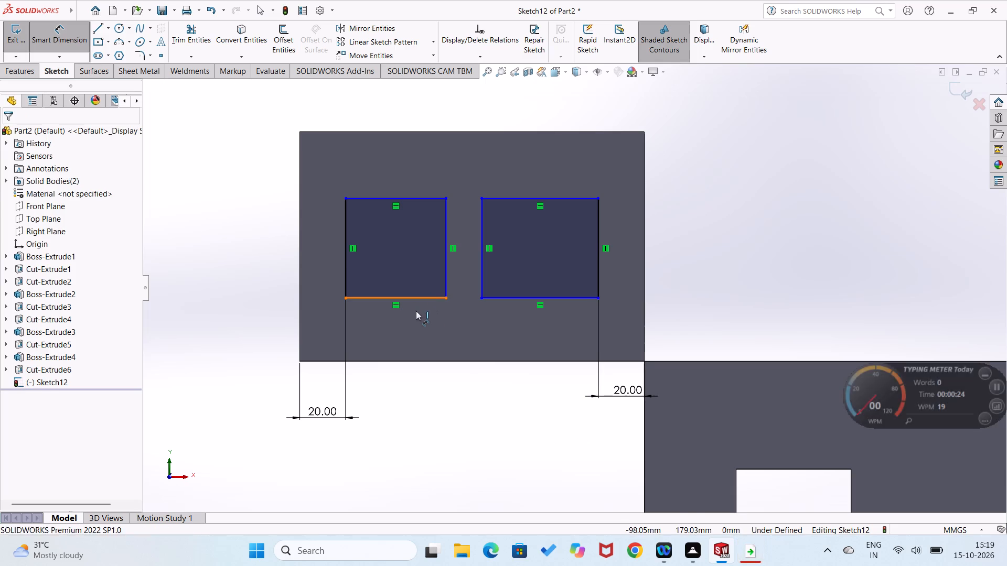
click(414, 320)
text(45)
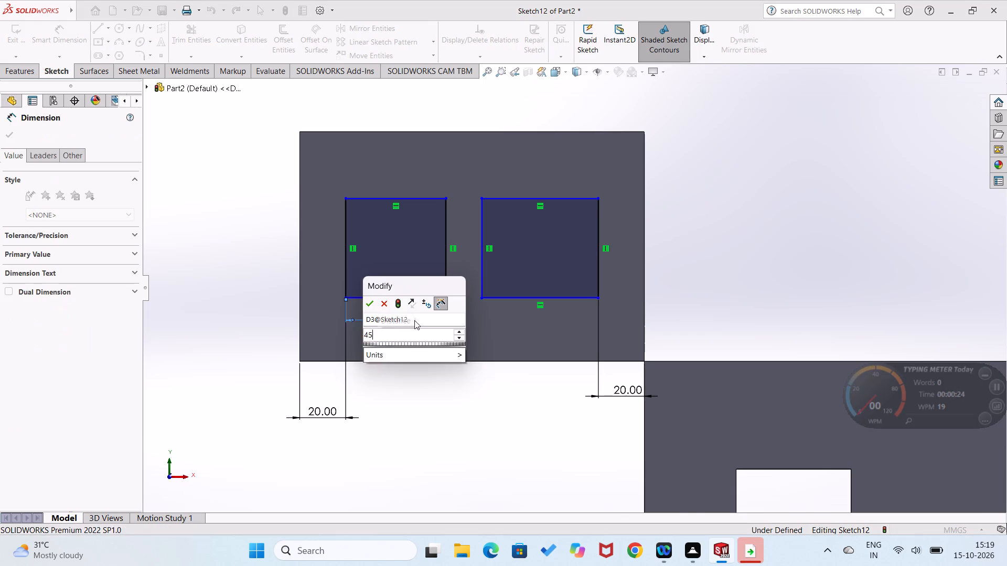
key(Return)
click(552, 298)
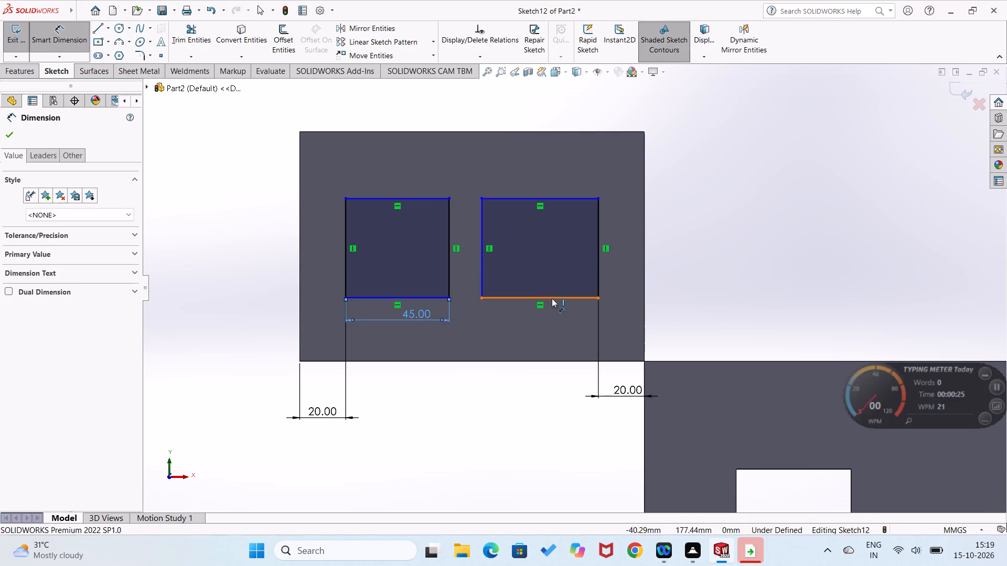
click(552, 321)
text(45)
key(Return)
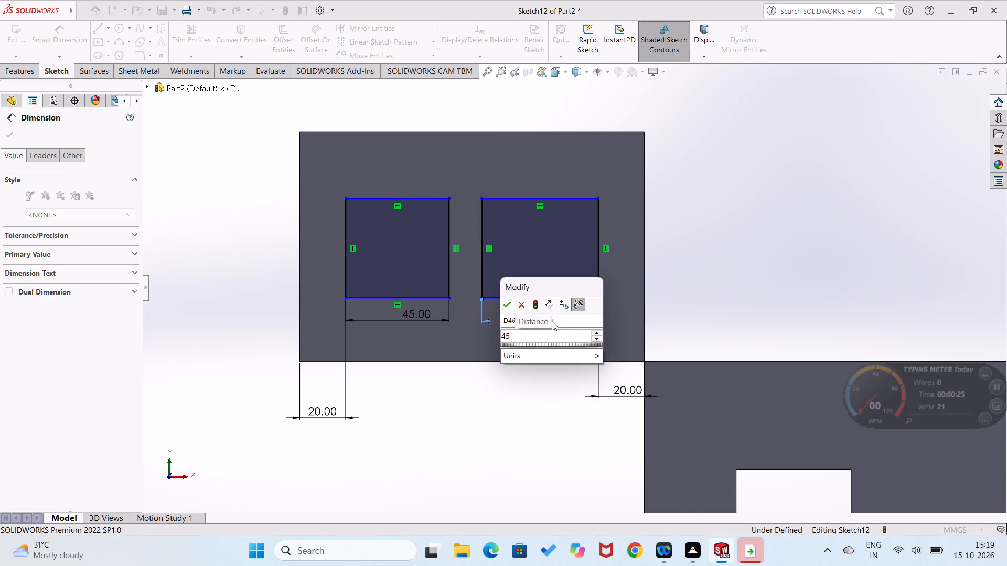
Dimension the heights of both rectangles as 45 mm along their outer vertical edges.
click(347, 271)
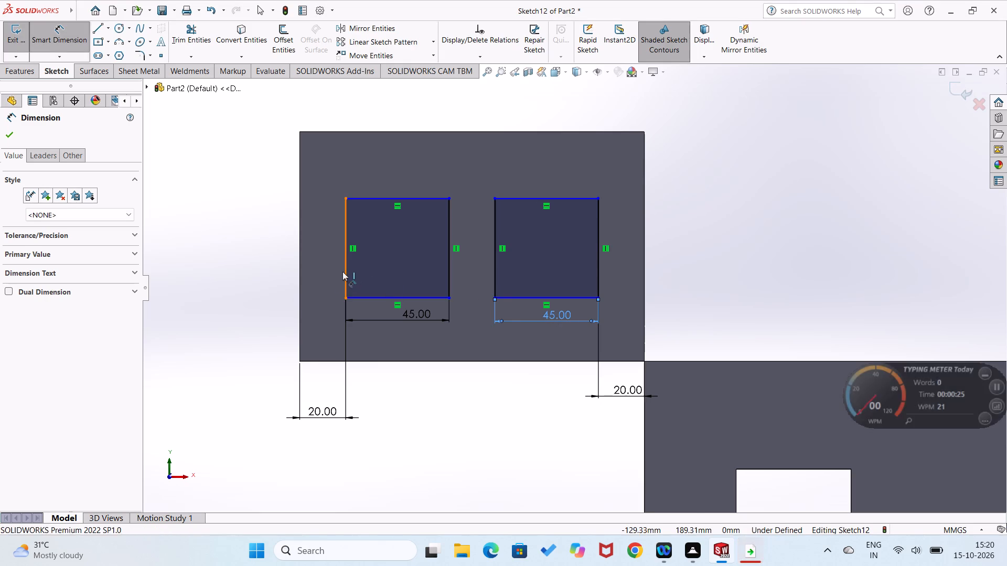
click(326, 274)
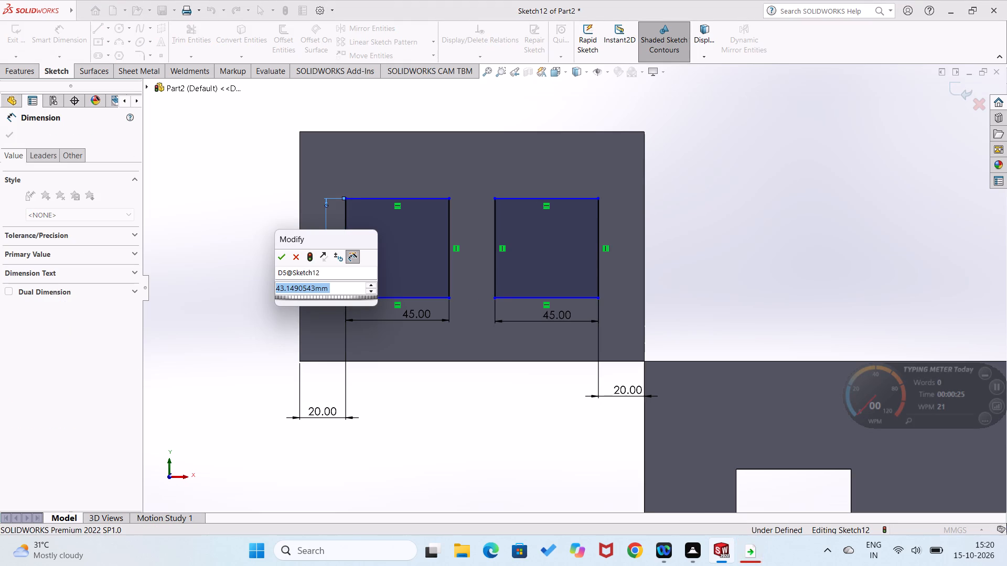
text(45)
key(Return)
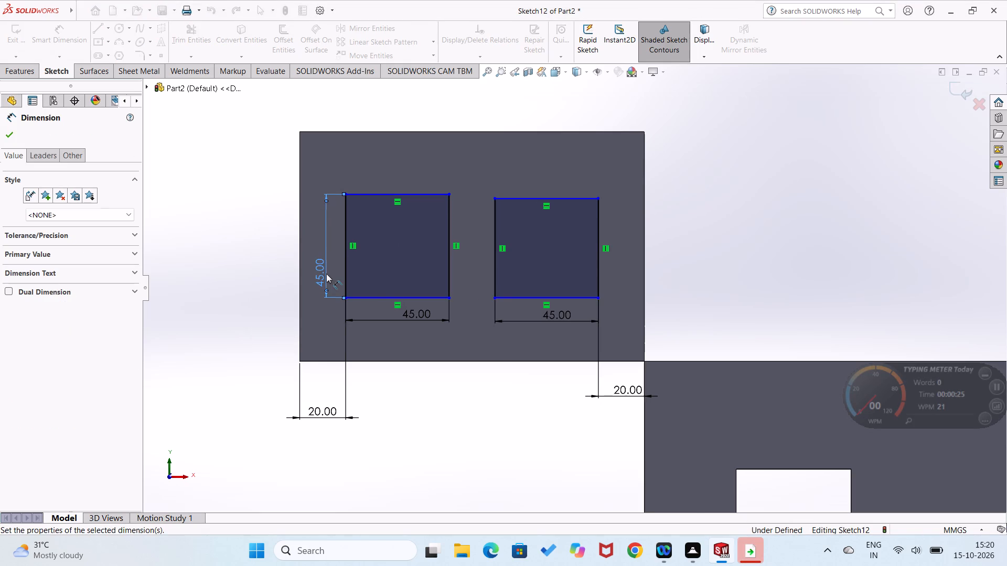
click(597, 278)
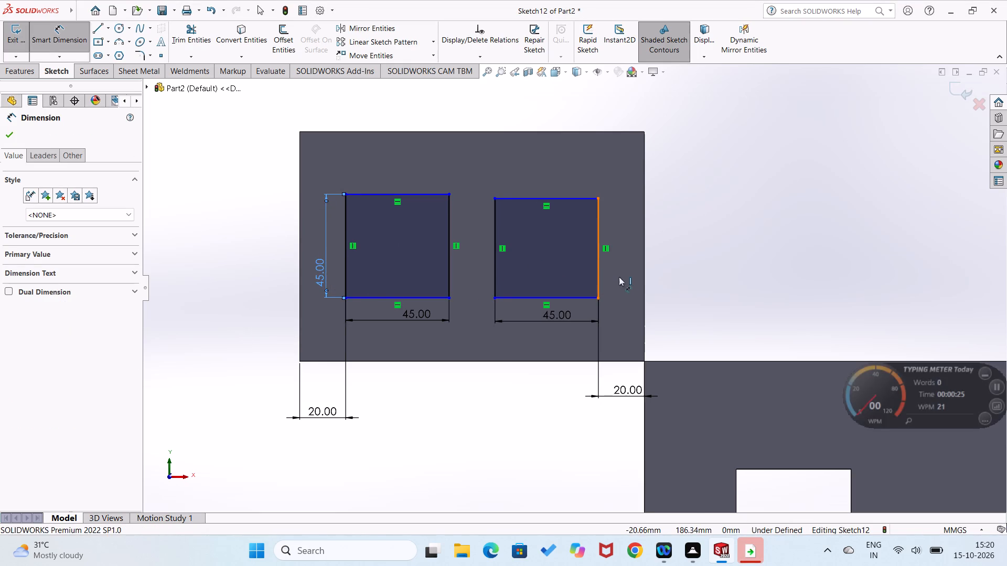
click(624, 276)
text(45)
key(Return)
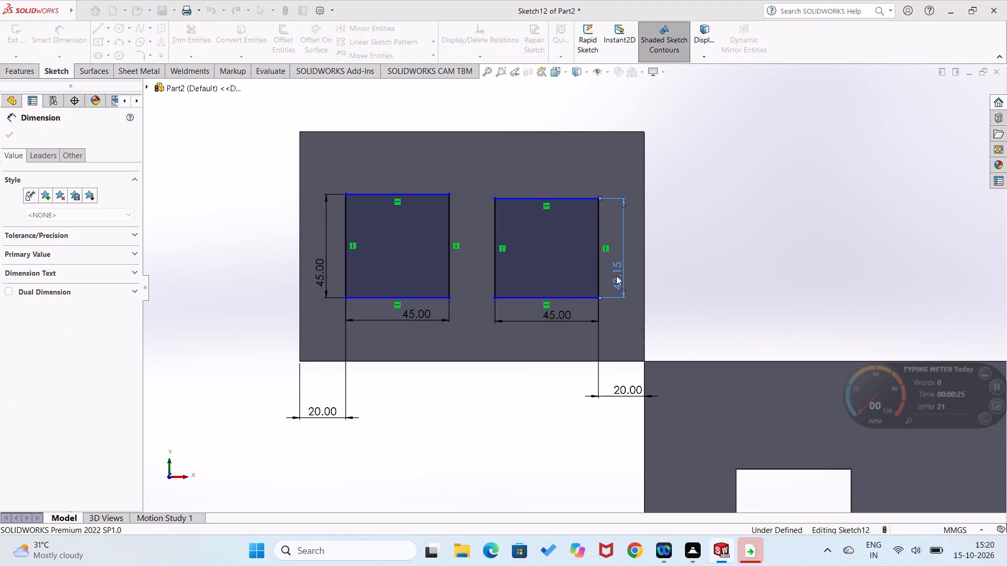
click(196, 356)
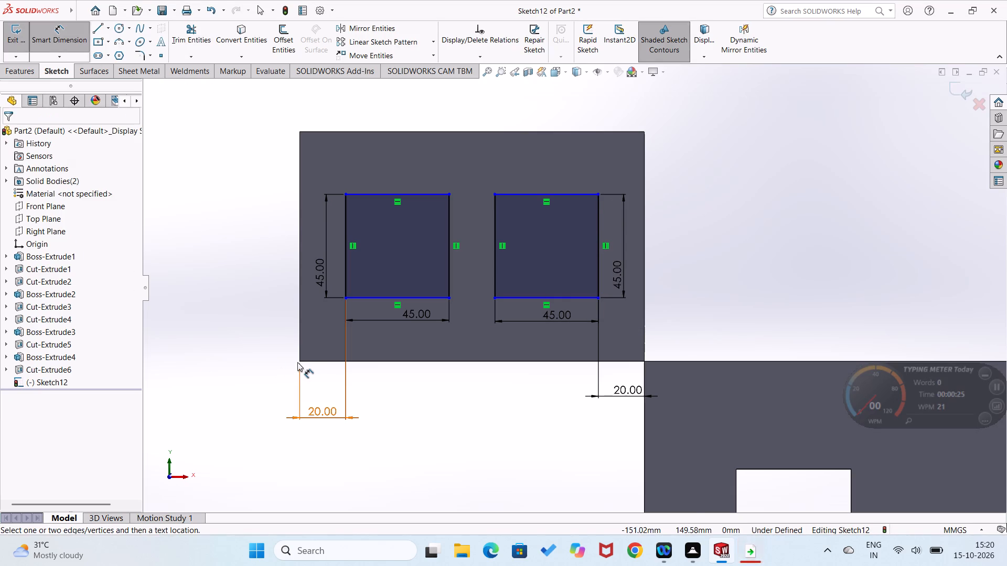
Dimension the vertical gap between the left rectangle's lower-left corner and the block face's lower-left corner as 25 mm.
click(276, 365)
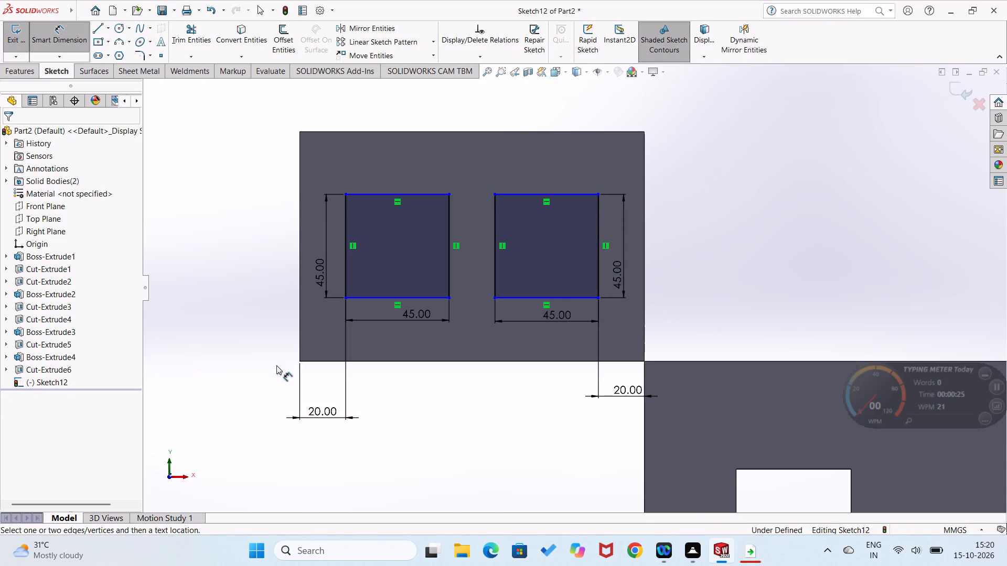
click(346, 298)
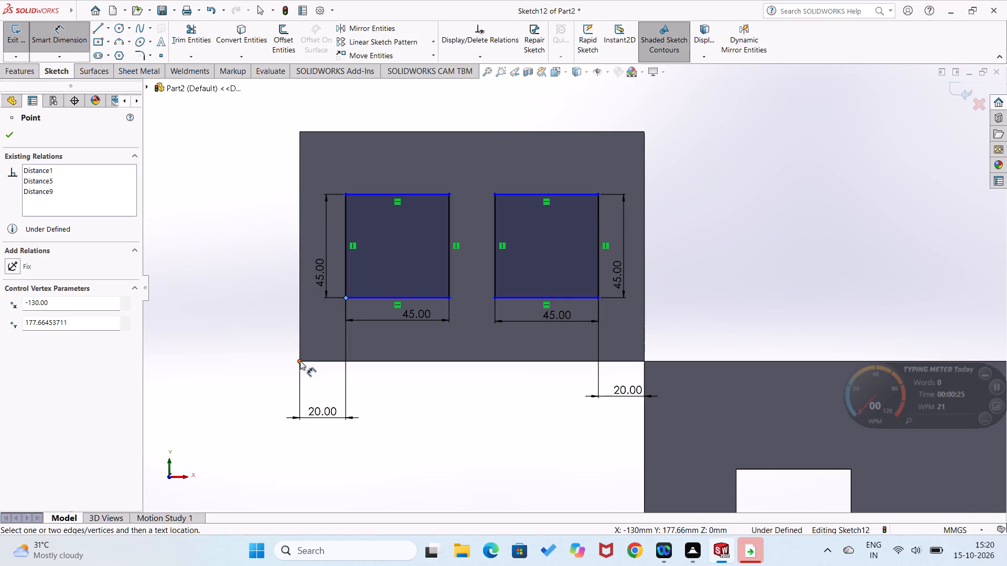
click(300, 362)
click(275, 350)
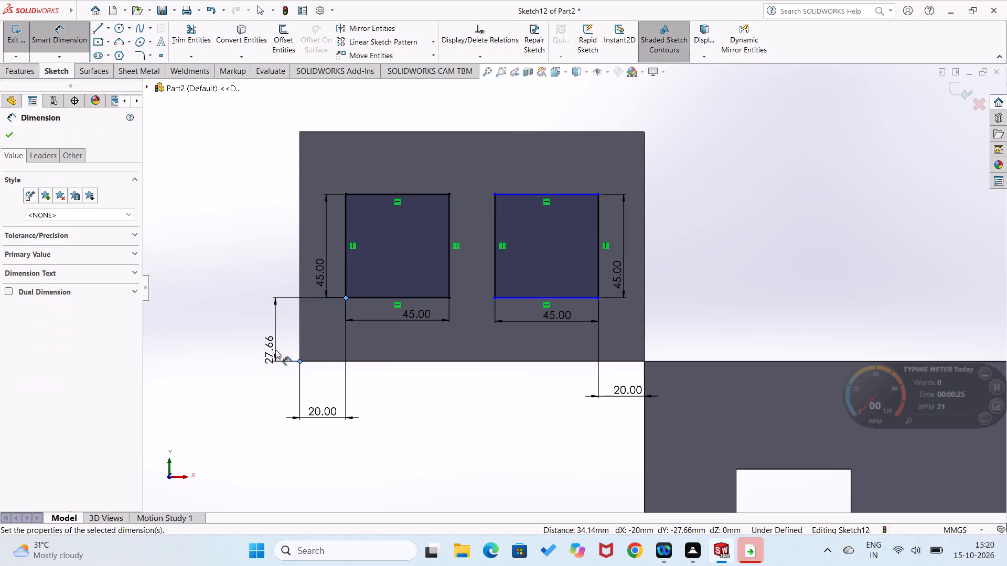
text(25)
key(Return)
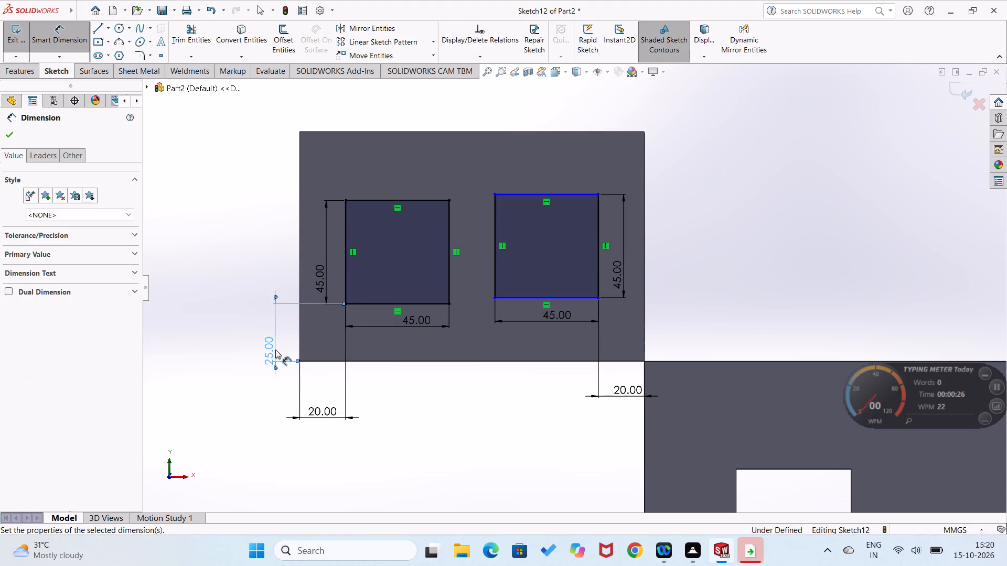
Set the left rectangle's vertical gap from the block's bottom edge to 30 mm.
double_click(266, 351)
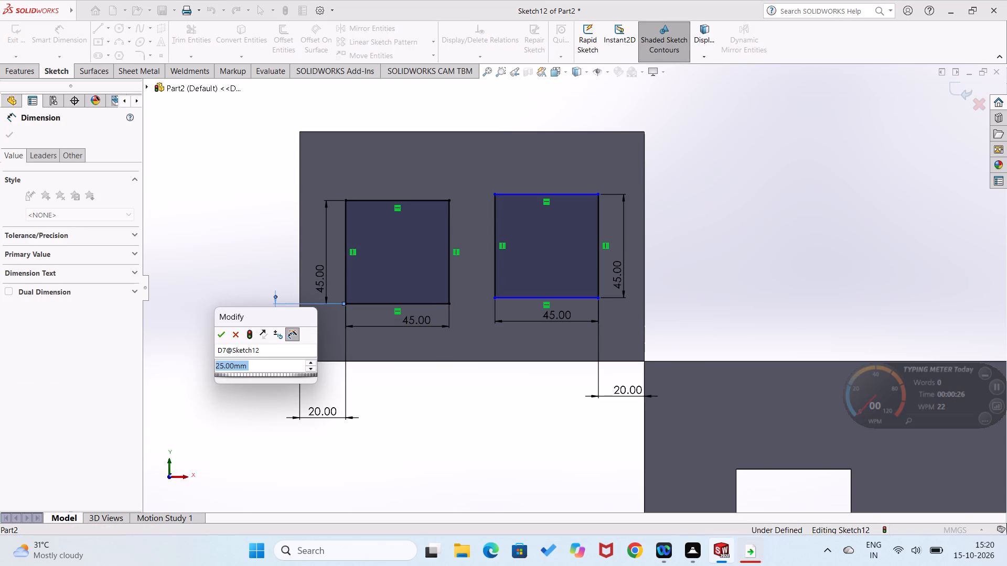
text(30)
key(Return)
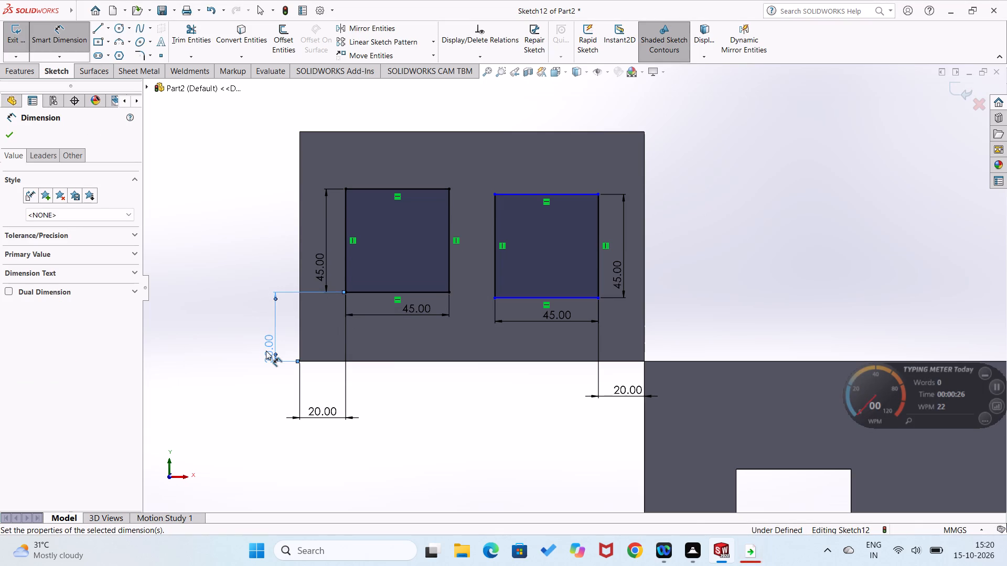
Dimension the vertical gap between the right rectangle's lower-right corner and the block face's lower-right corner as 30 mm.
click(646, 361)
click(597, 297)
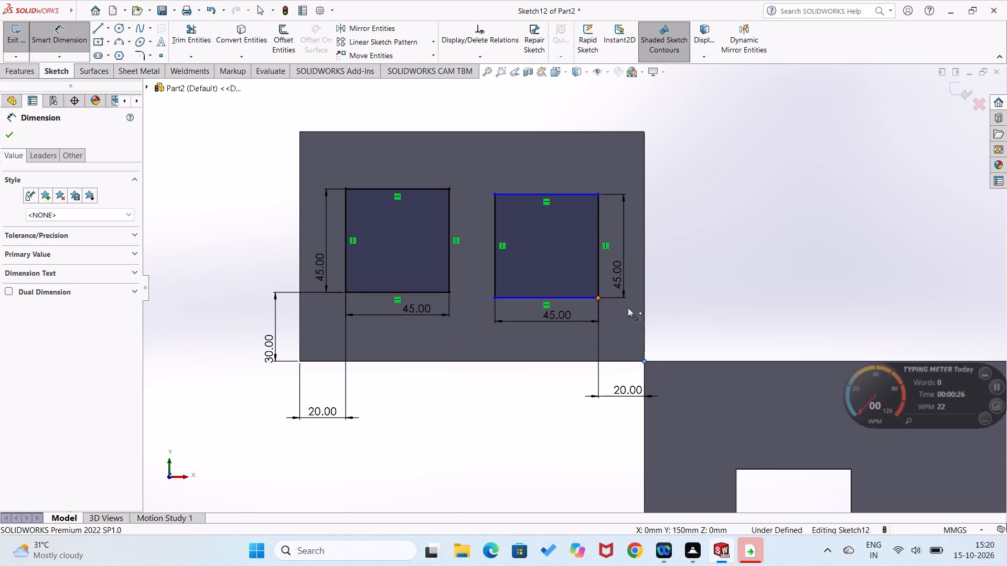
click(681, 319)
text(30)
key(Return)
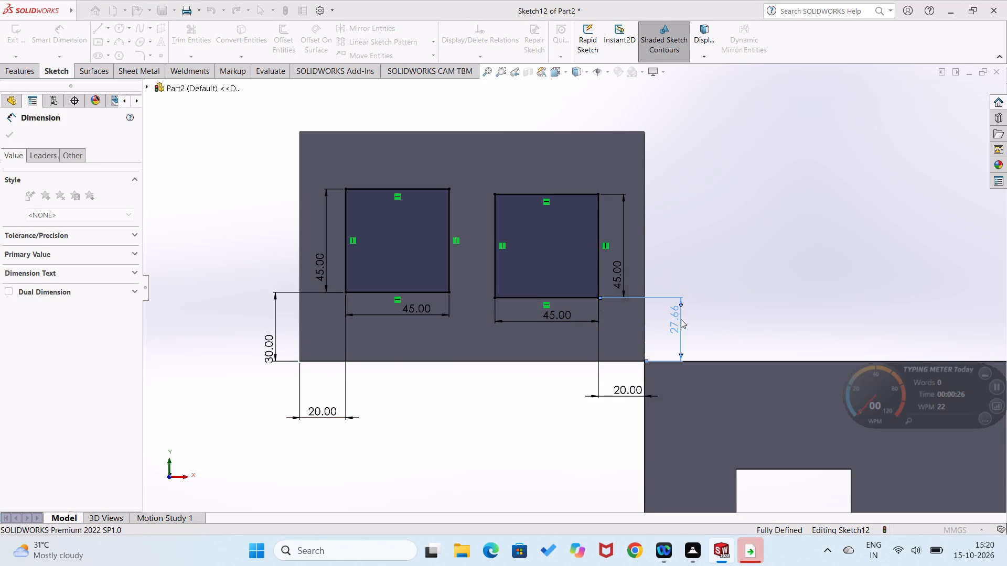
Cut-extrude the two 45 mm square windows 23 mm deep into the upper block's side face.
click(10, 70)
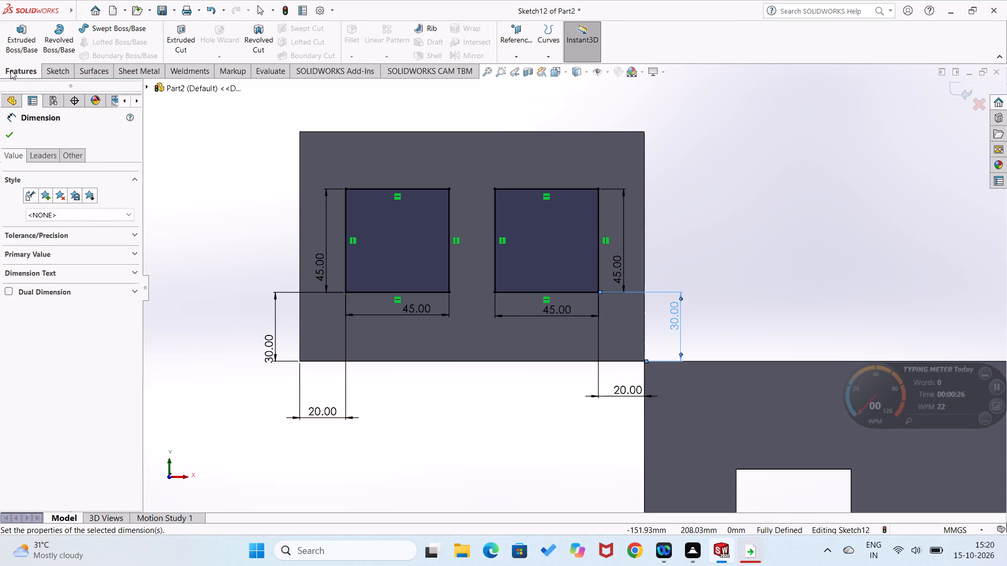
click(177, 42)
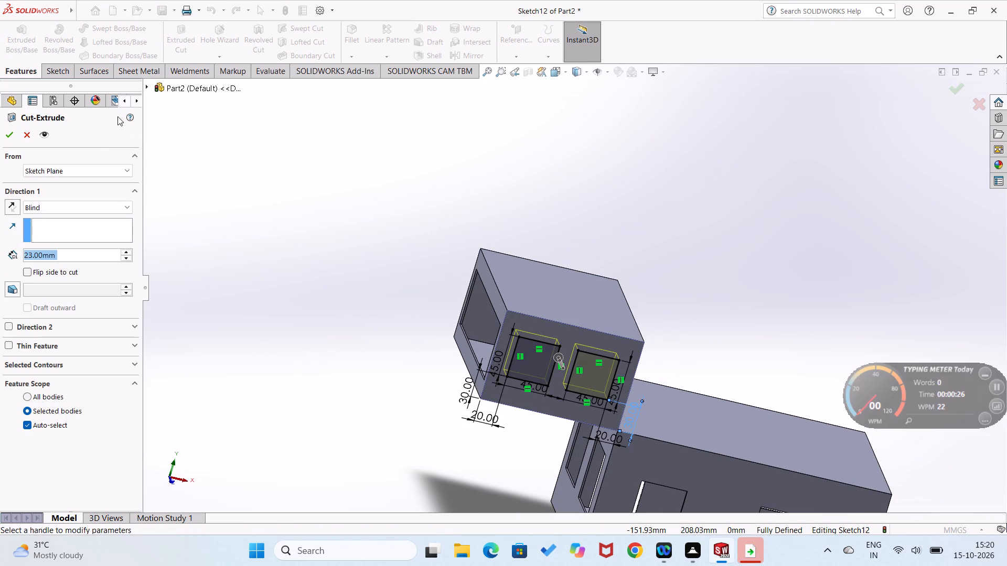
click(8, 134)
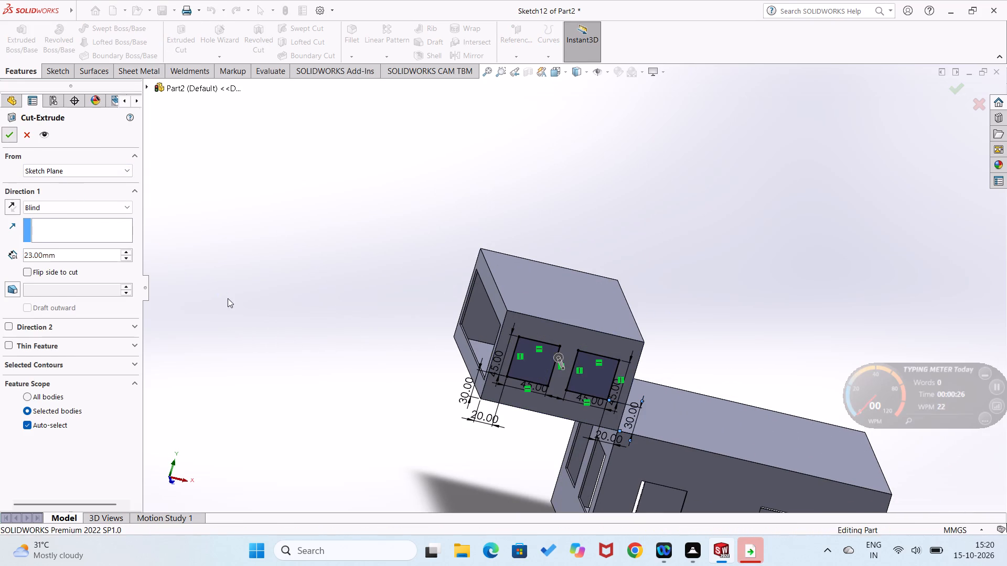
click(229, 300)
Sketch a corner rectangle about 87 by 58 mm inside the upper block's opposite, still solid side face.
middle_drag(254, 311, 366, 491)
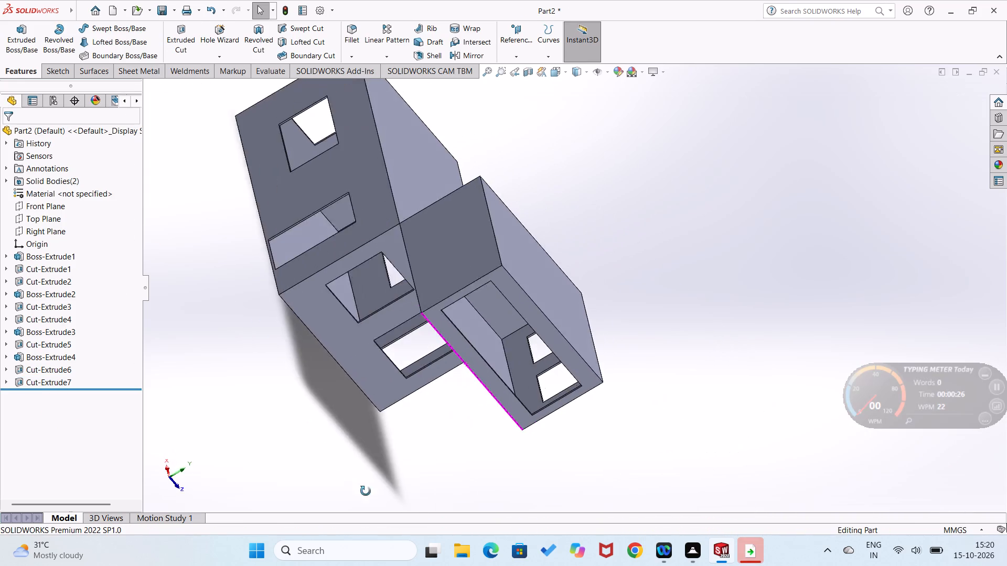
middle_drag(366, 491, 373, 498)
right_click(432, 245)
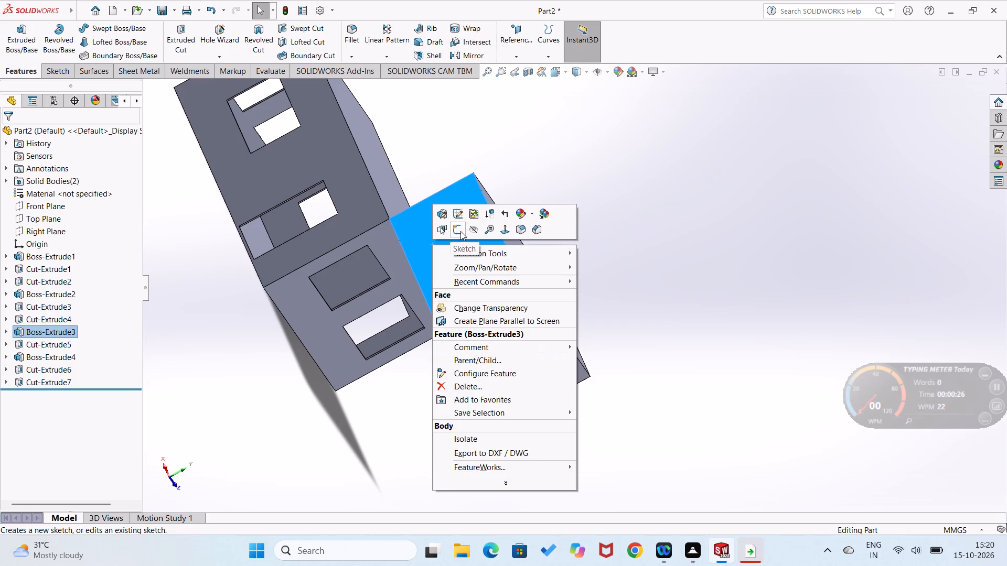
click(460, 232)
right_drag(445, 195, 460, 256)
scroll(749, 254, up, 2)
scroll(748, 193, down, 5)
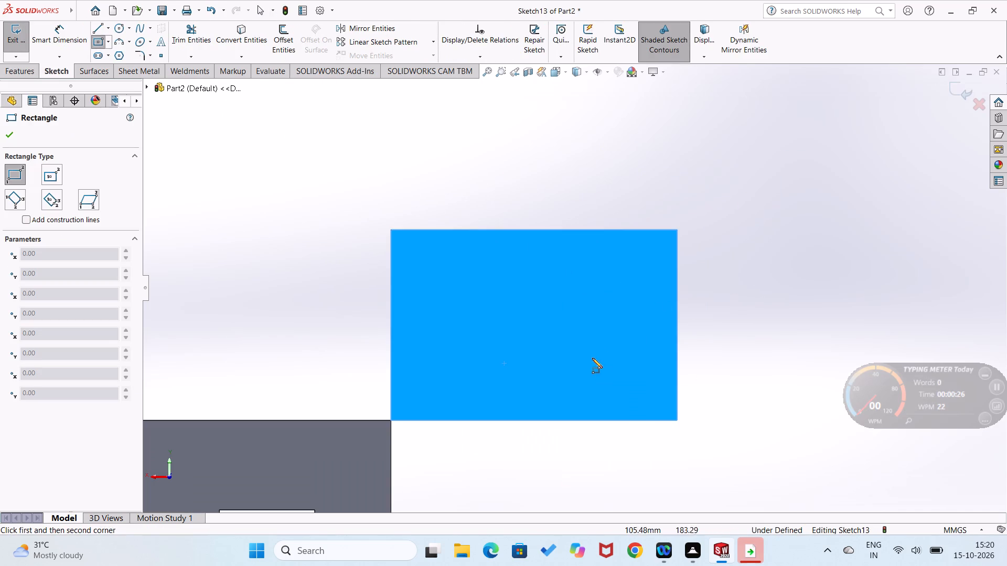
click(625, 383)
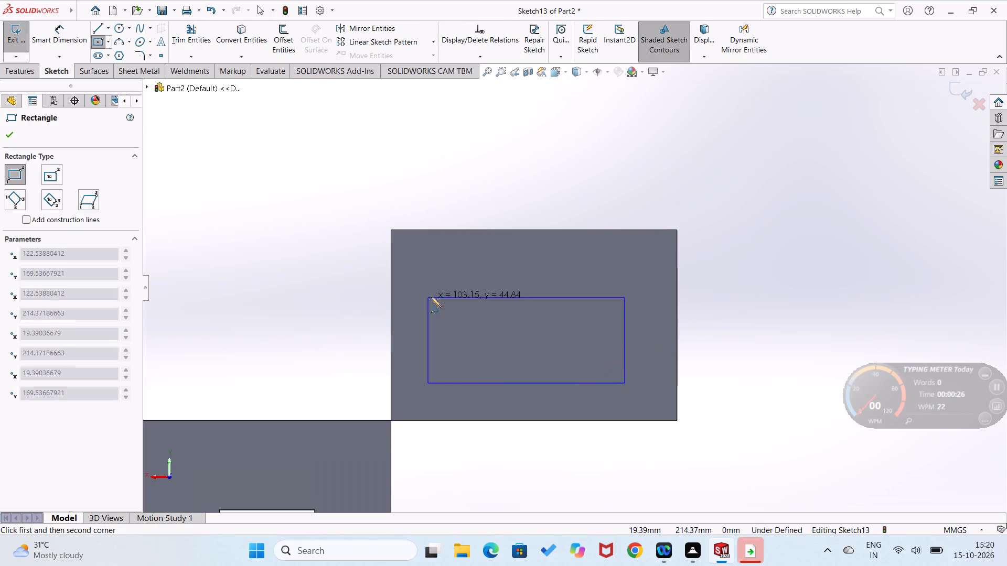
click(458, 273)
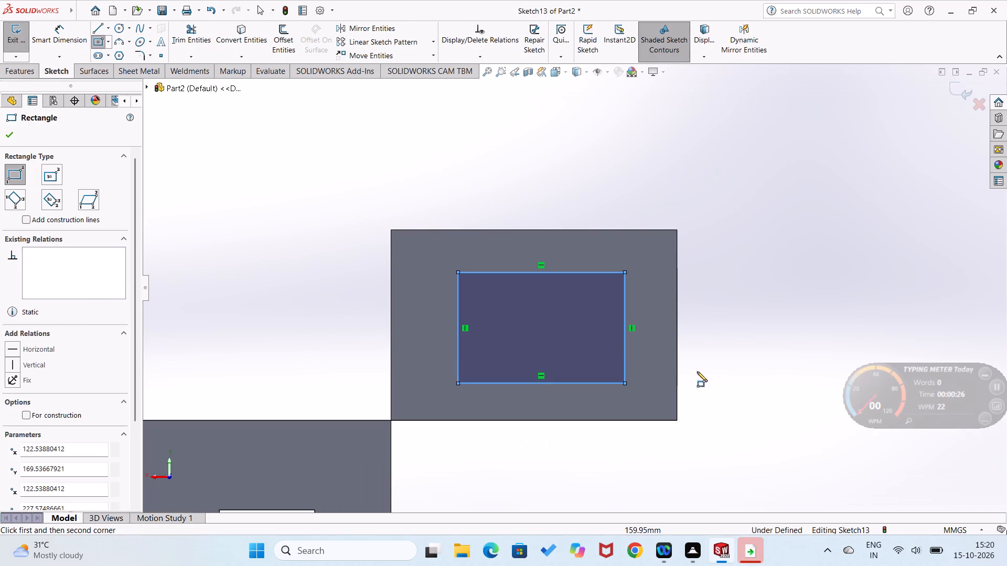
Dimension the horizontal gap between the rectangle's lower-right corner and the block face's lower-right corner as 30 mm.
right_drag(704, 371, 690, 254)
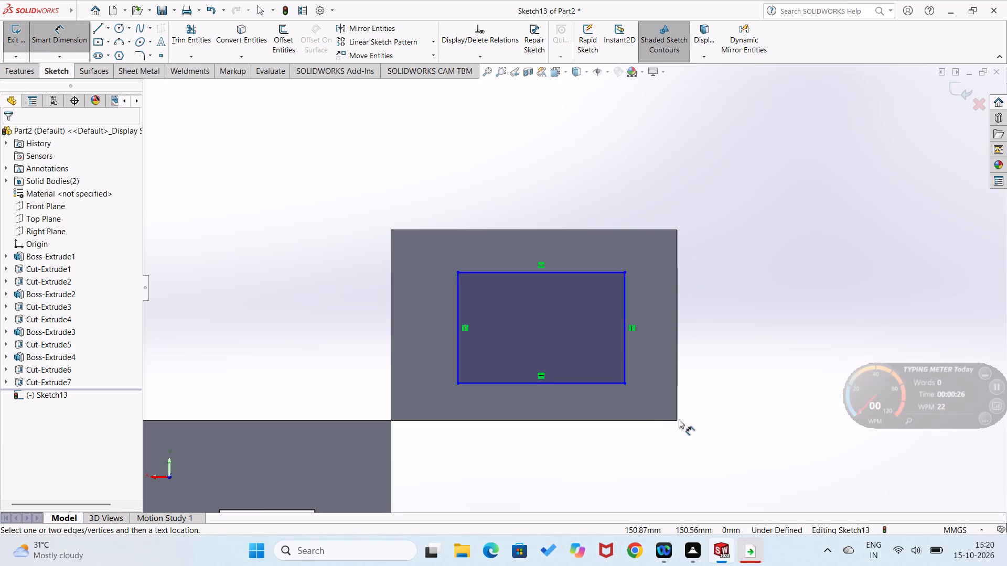
click(677, 421)
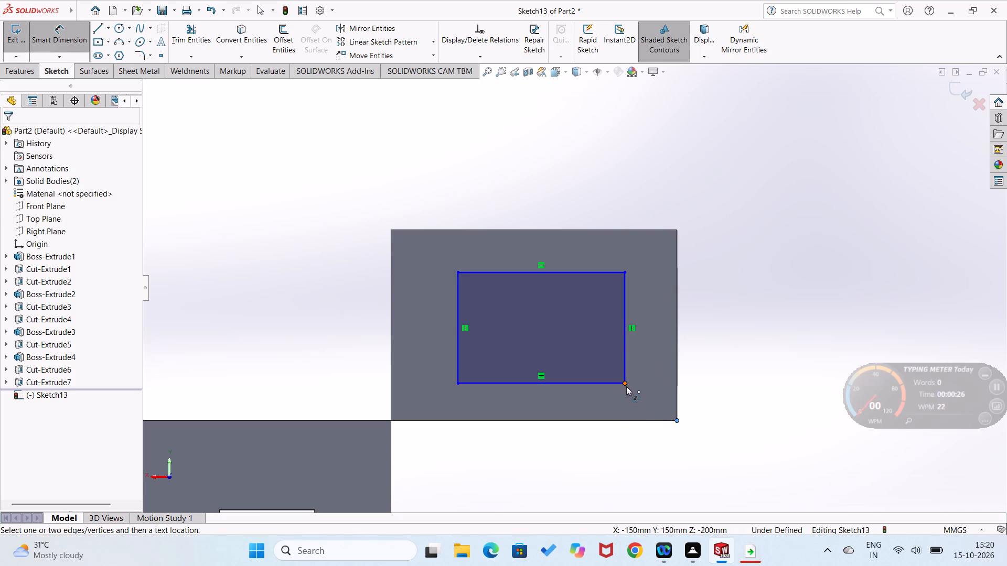
click(625, 384)
click(640, 452)
key(period)
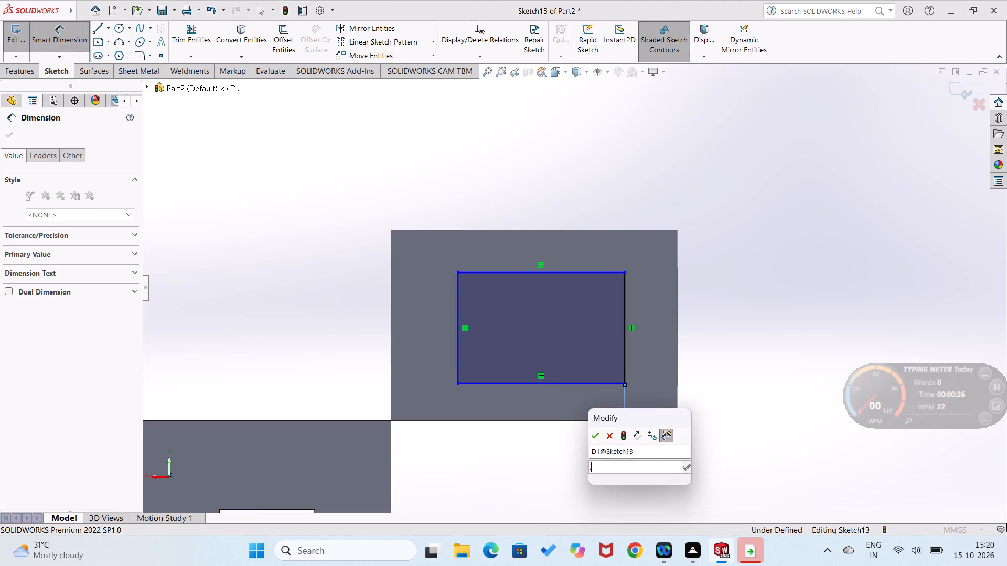
key(BackSpace)
text(30)
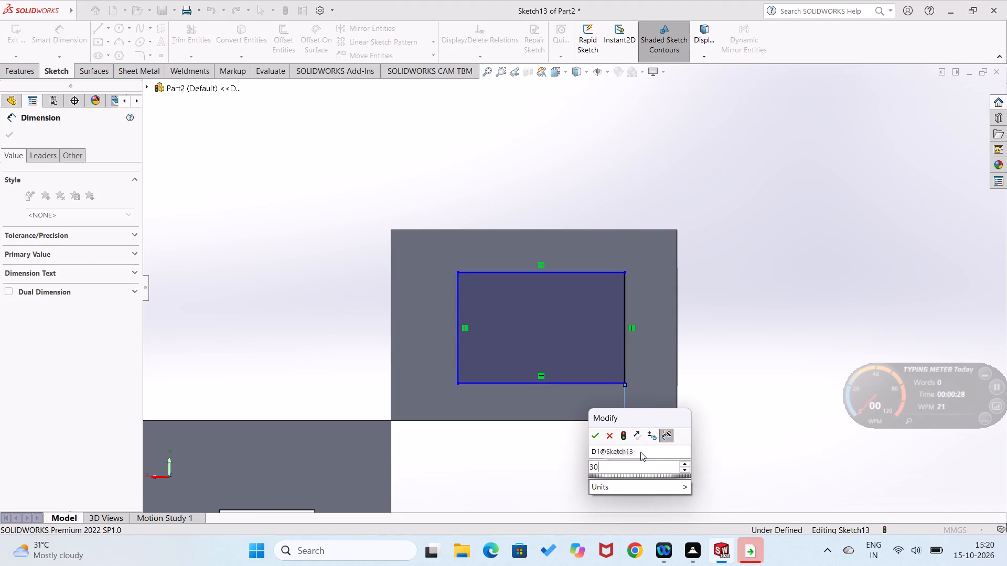
key(Return)
Set the rectangle's horizontal gap from the face's lower-right corner to 33 mm.
double_click(640, 452)
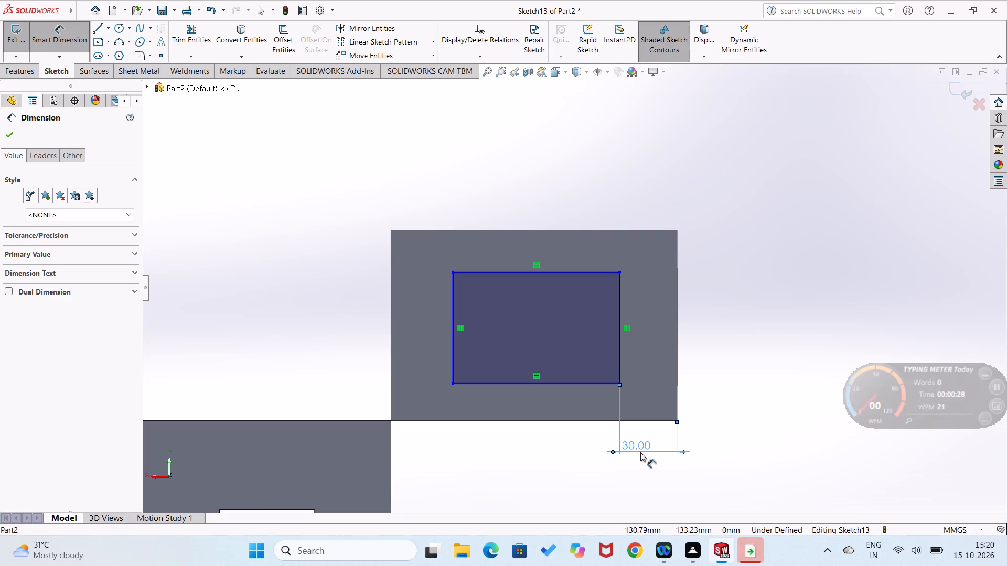
text(33)
key(Return)
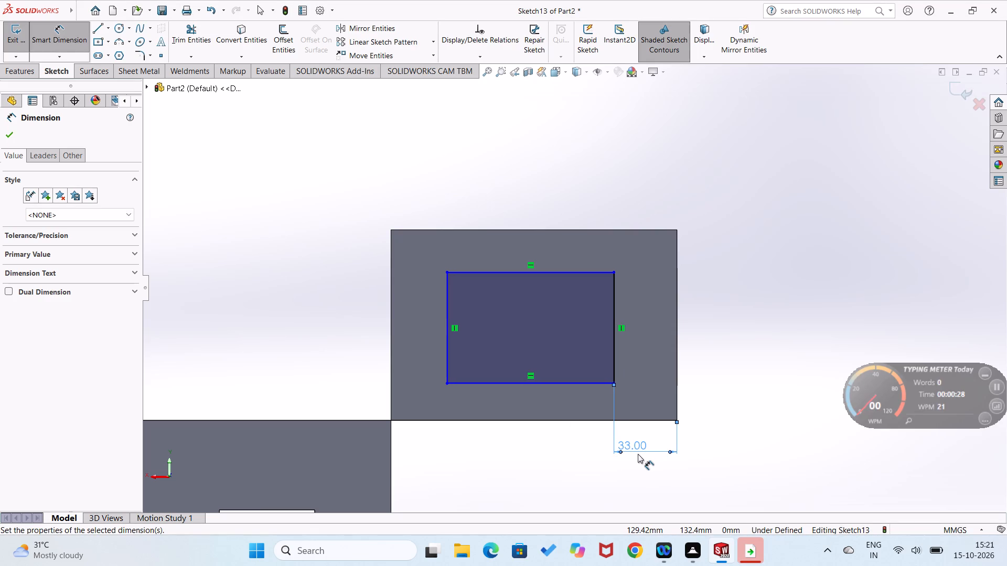
Dimension the horizontal gap between the rectangle's lower-left corner and the block face's lower-left corner as 33 mm.
click(390, 419)
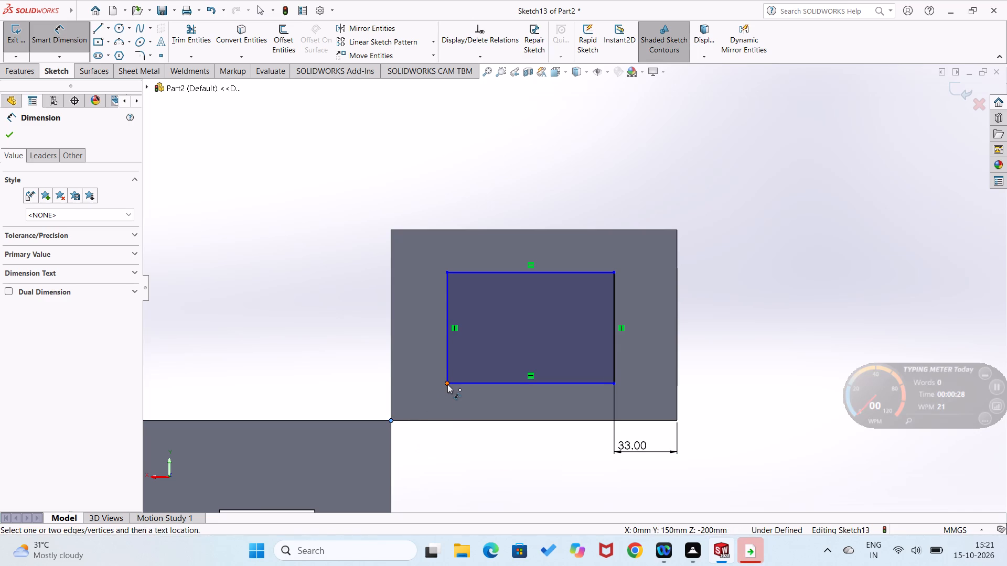
click(447, 384)
click(434, 444)
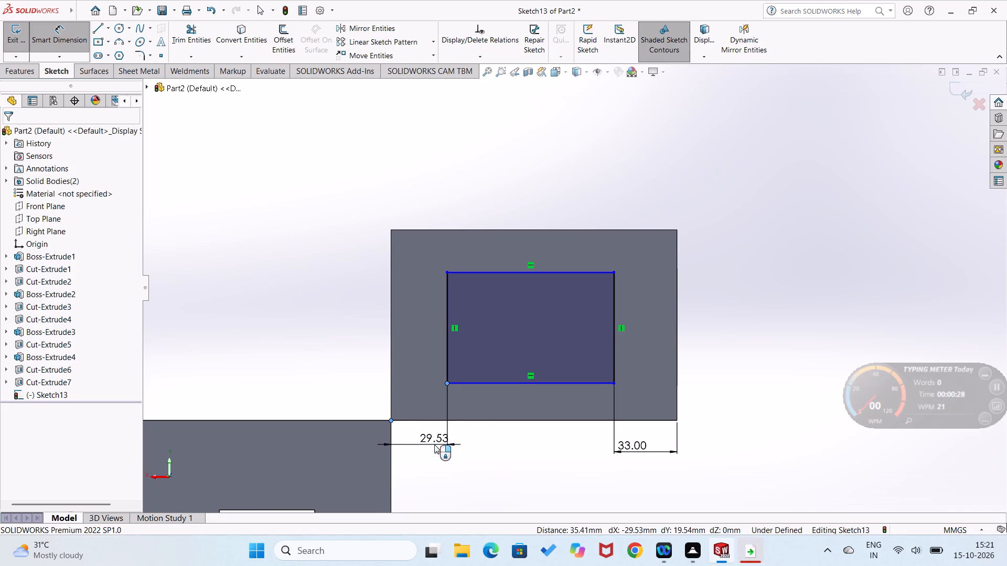
text(33)
key(Return)
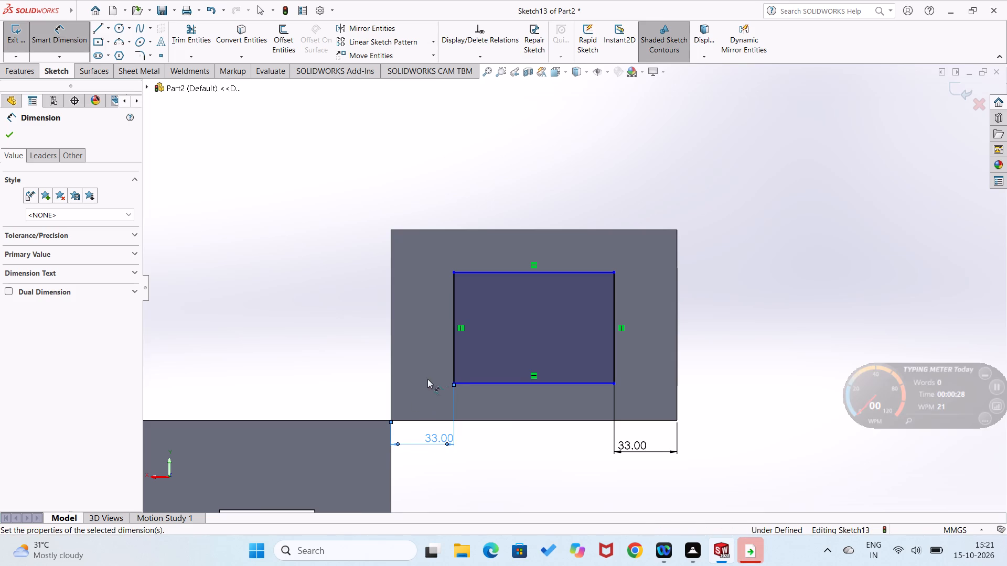
Dimension the rectangle's height as 60 mm along its left vertical edge.
click(453, 363)
click(433, 365)
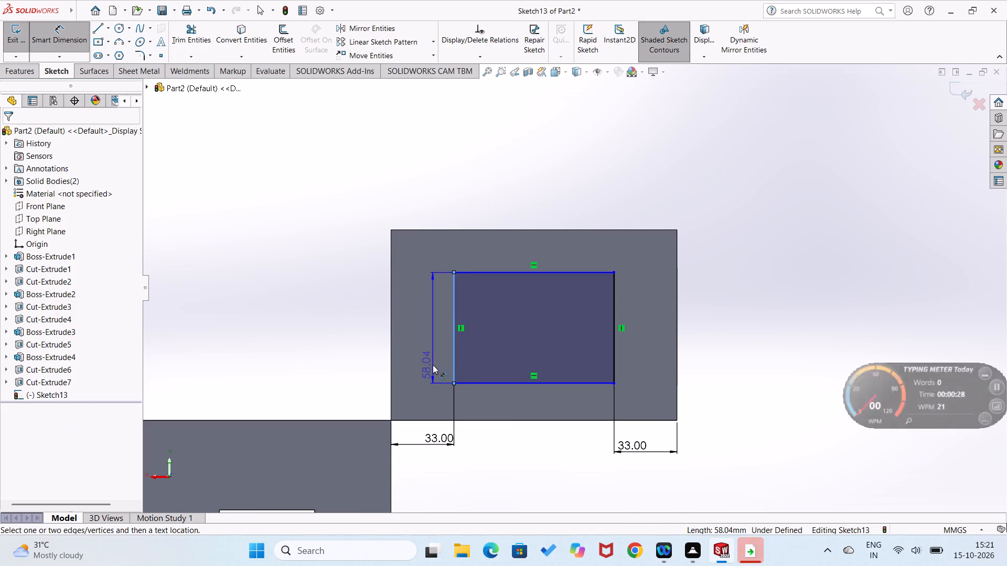
text(60)
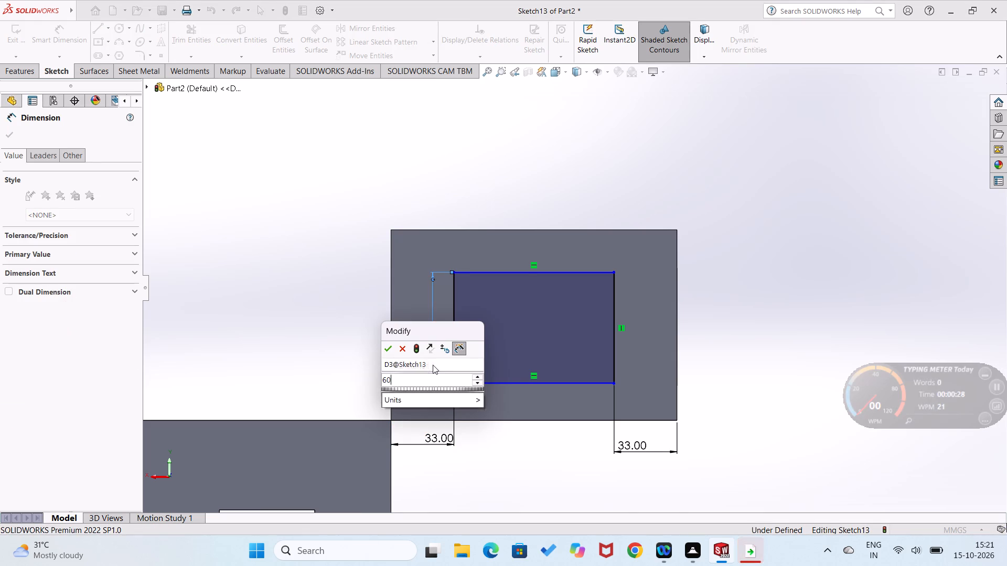
key(Return)
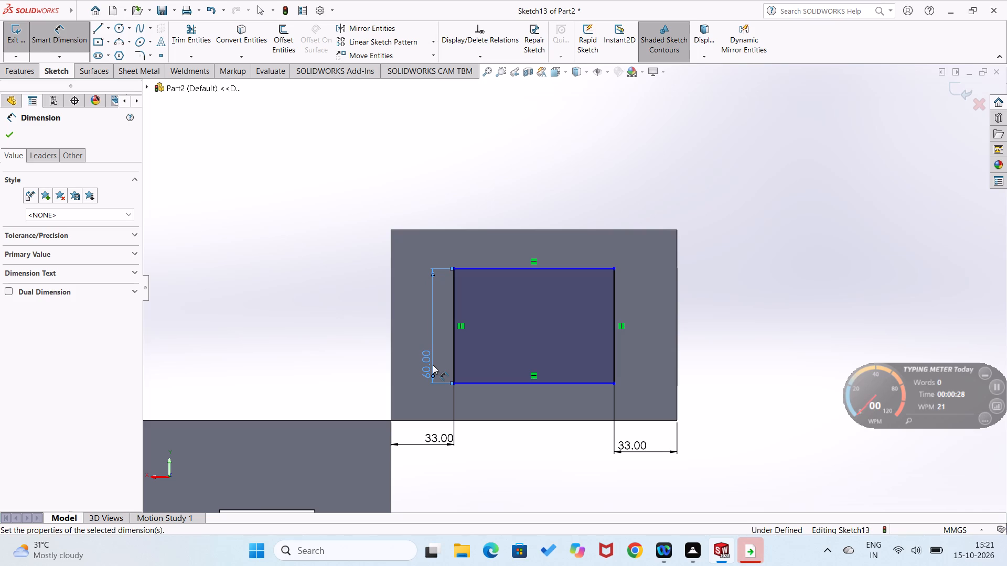
click(326, 337)
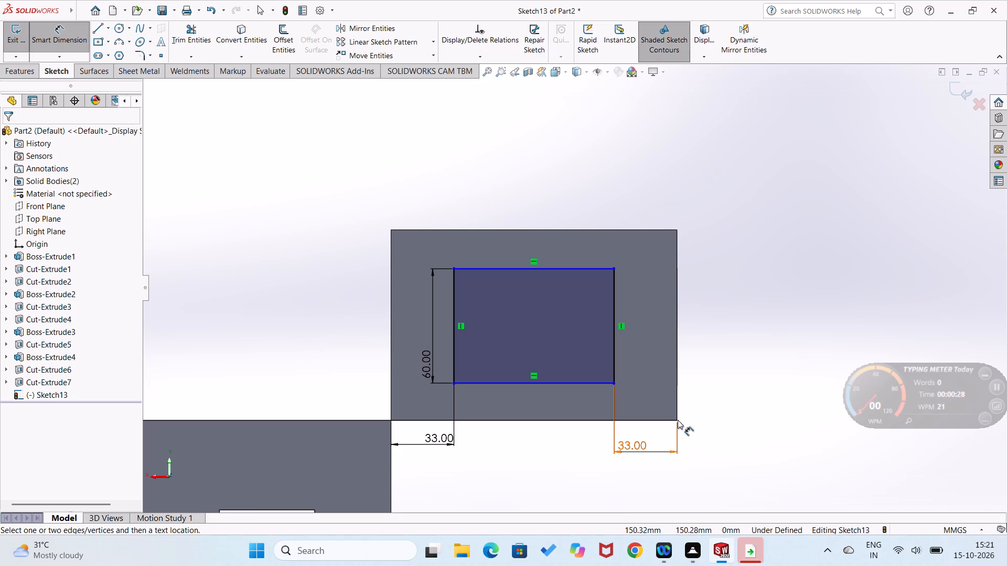
Dimension the vertical gap between the rectangle's lower-left corner and the block face's lower-left corner as 20 mm.
click(390, 419)
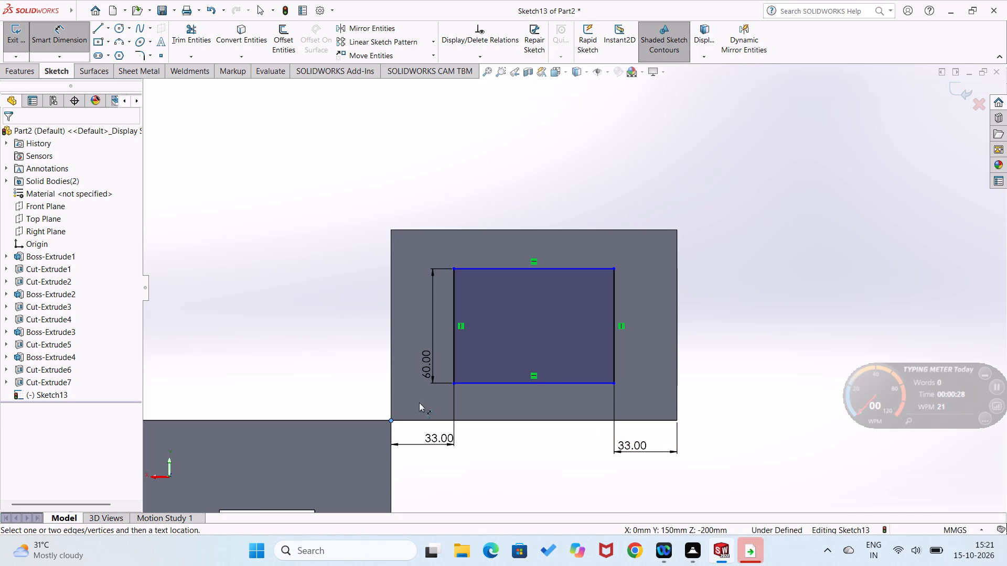
click(455, 383)
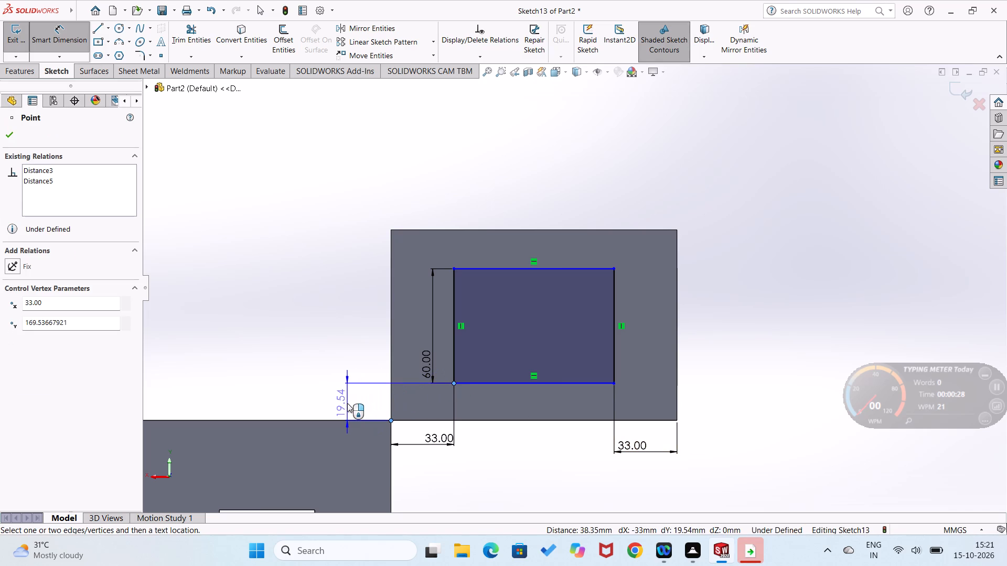
click(346, 403)
text(20)
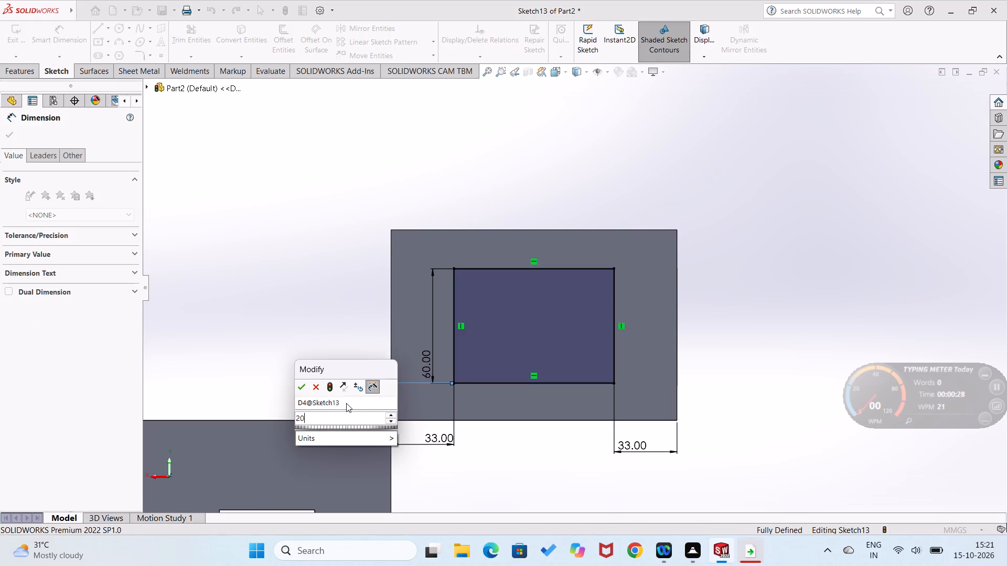
key(Return)
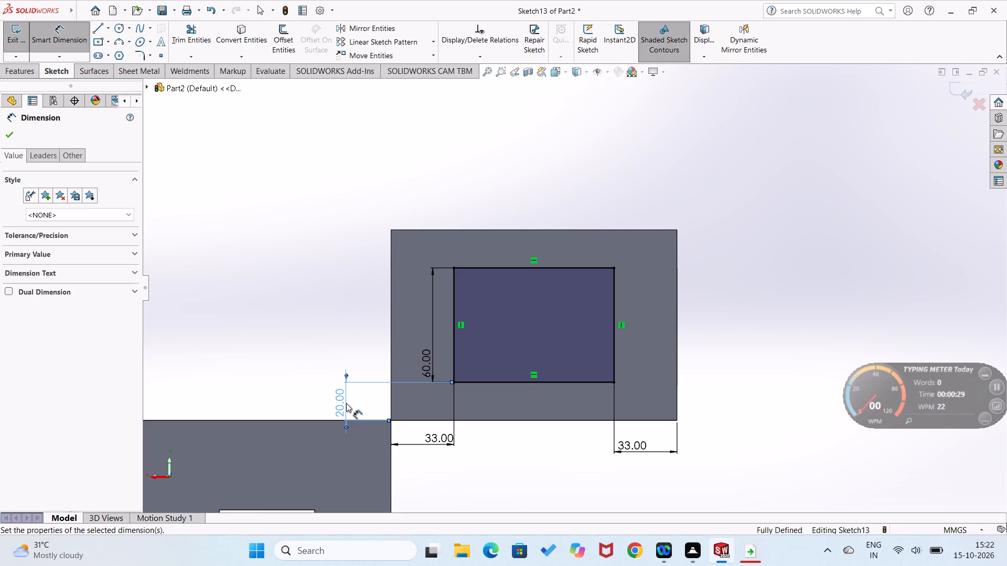
click(331, 343)
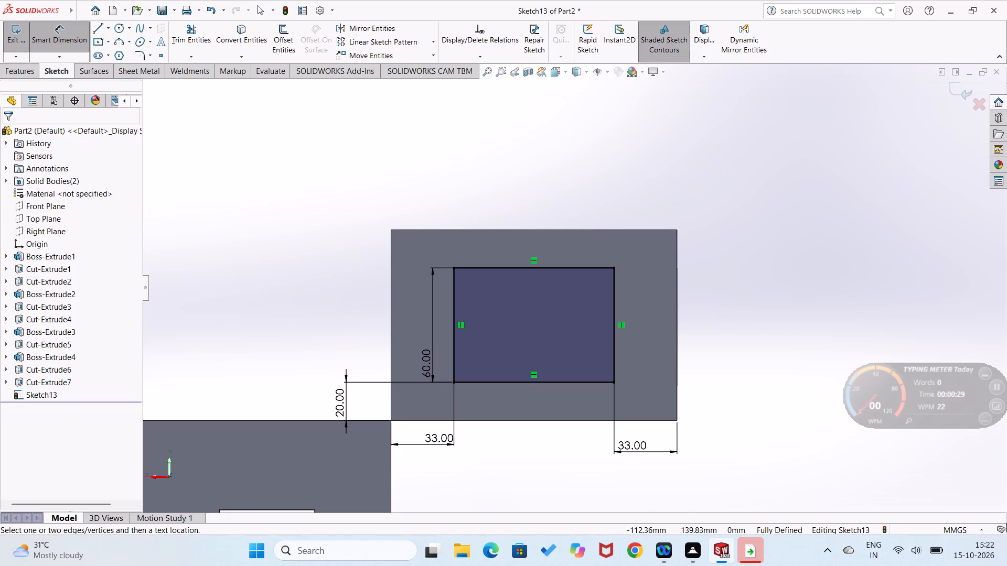
Cut-extrude the 60 mm high rectangle 23 mm deep to open a window in the upper block's side wall.
click(19, 71)
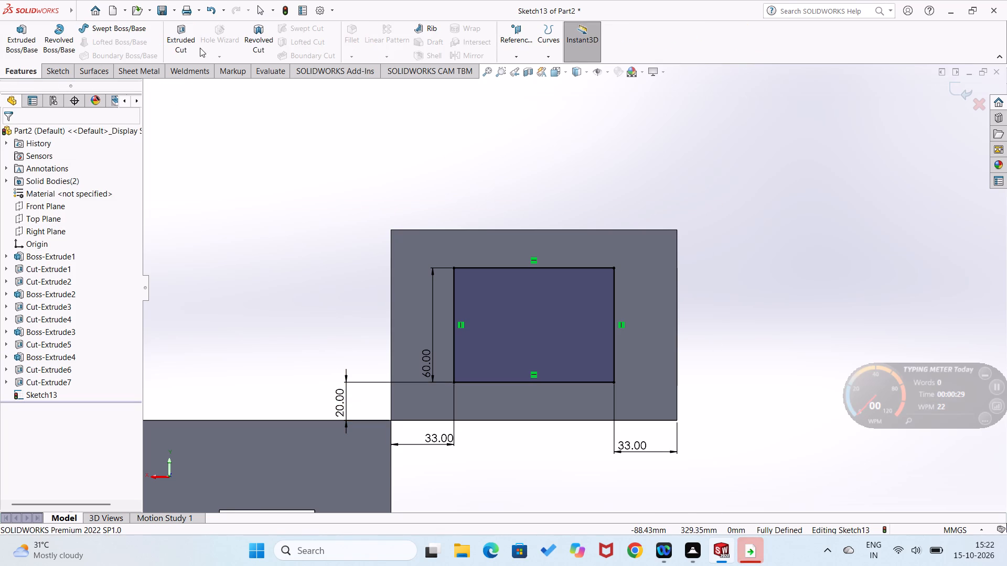
click(190, 43)
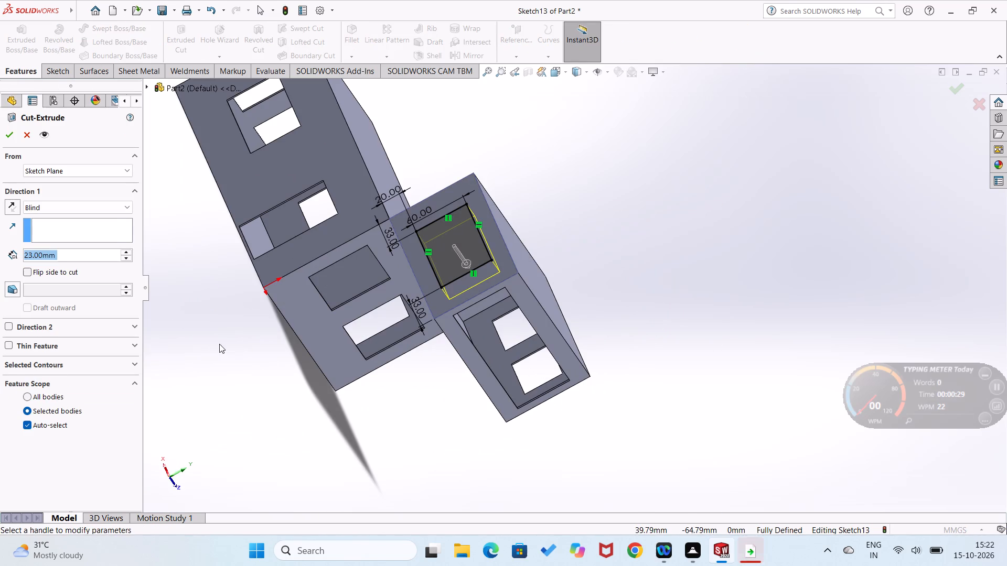
click(7, 132)
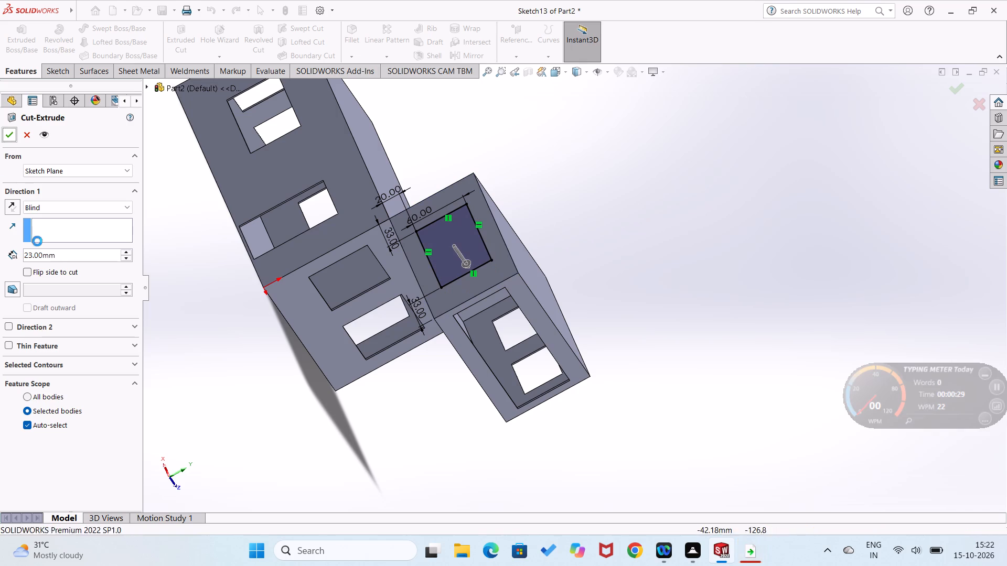
click(248, 389)
Sketch a rectangle about 200 by 22.8 mm on the upper block's wide-window face, rising from its top edge.
middle_drag(286, 390, 287, 386)
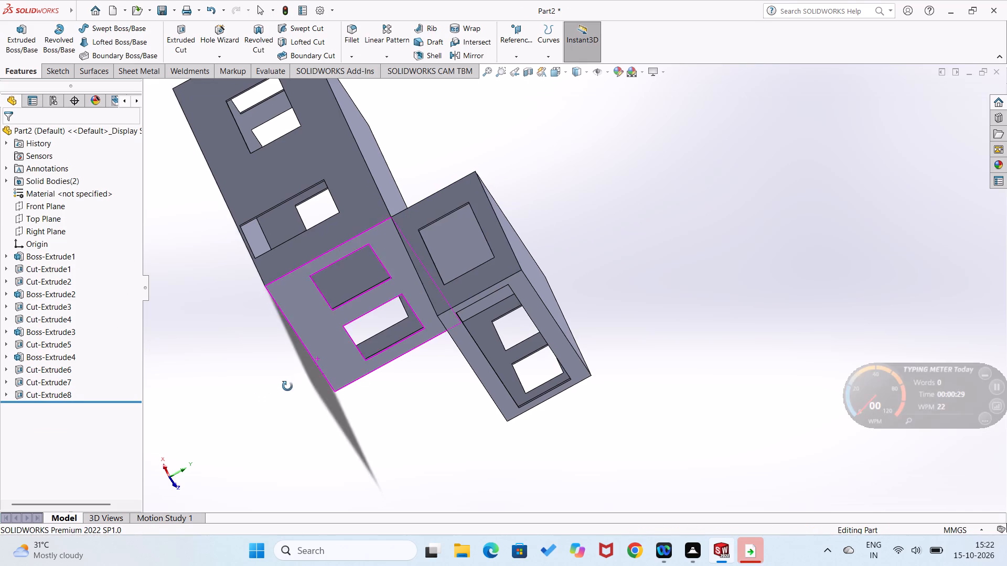
middle_drag(287, 386, 259, 345)
middle_drag(264, 373, 337, 409)
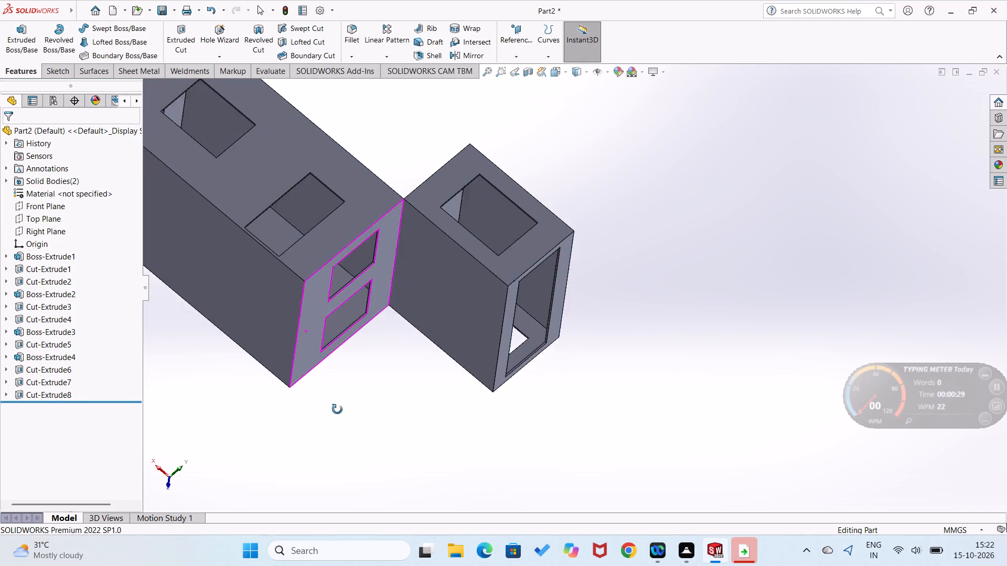
middle_drag(337, 409, 246, 454)
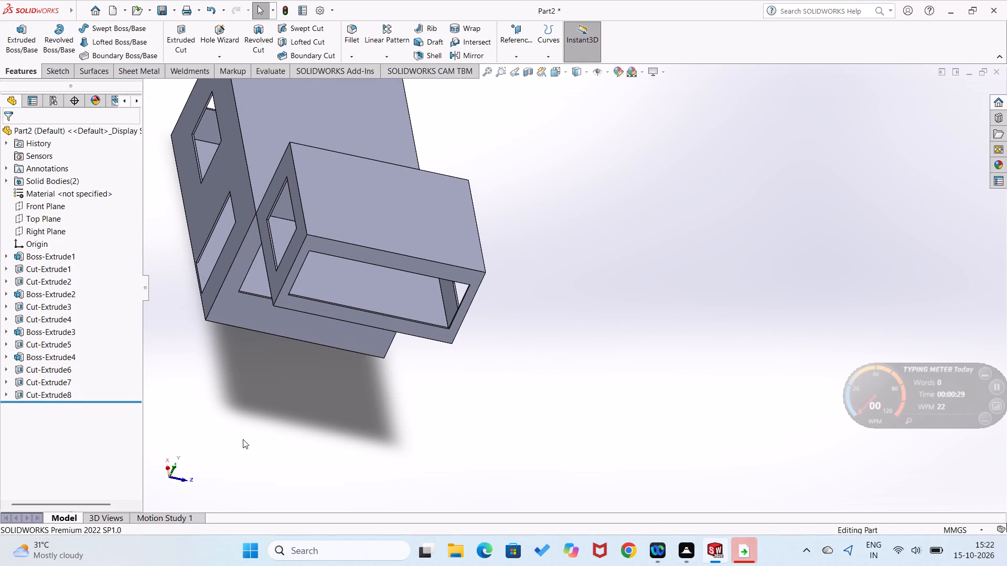
right_click(365, 253)
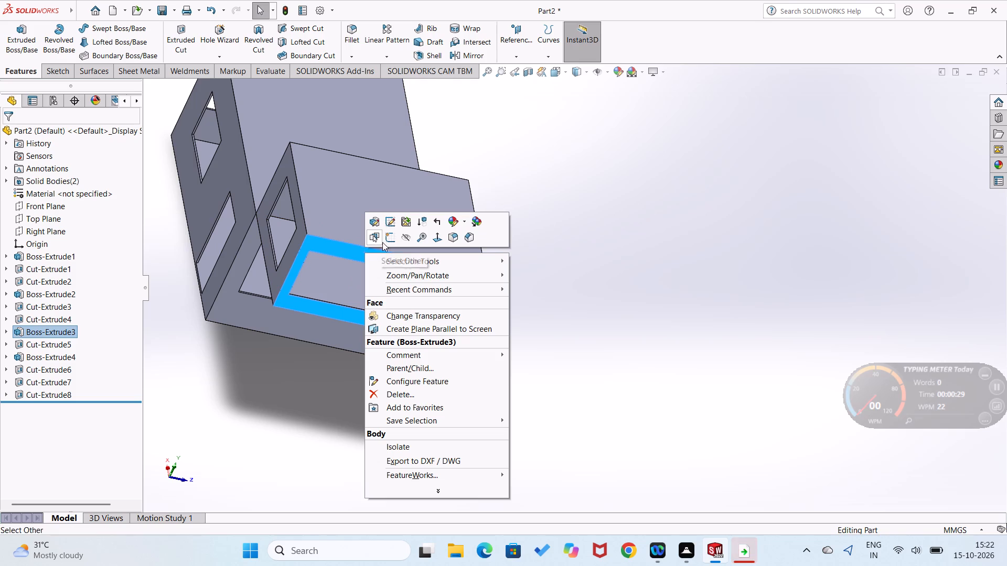
click(384, 241)
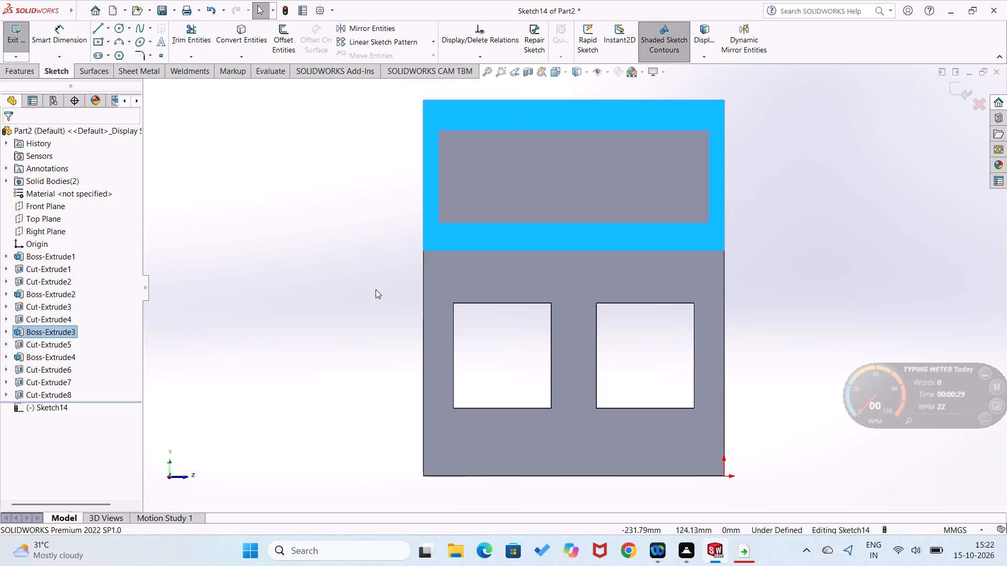
scroll(376, 289, up, 1)
scroll(484, 210, up, 2)
scroll(492, 202, down, 3)
right_drag(442, 267, 383, 332)
click(497, 171)
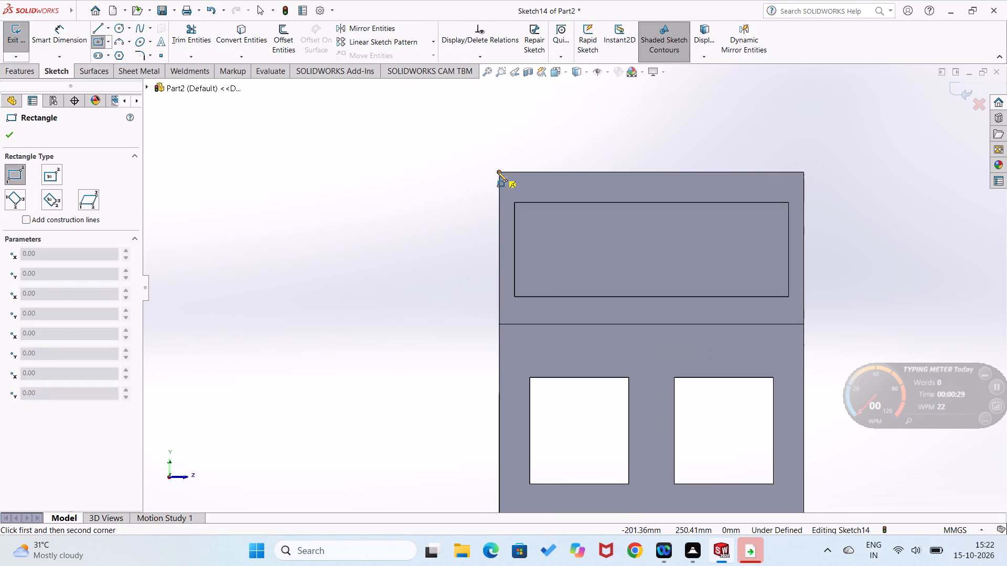
click(804, 137)
Dimension the rectangle's height as 20 mm along its vertical edge.
right_drag(820, 187, 829, 101)
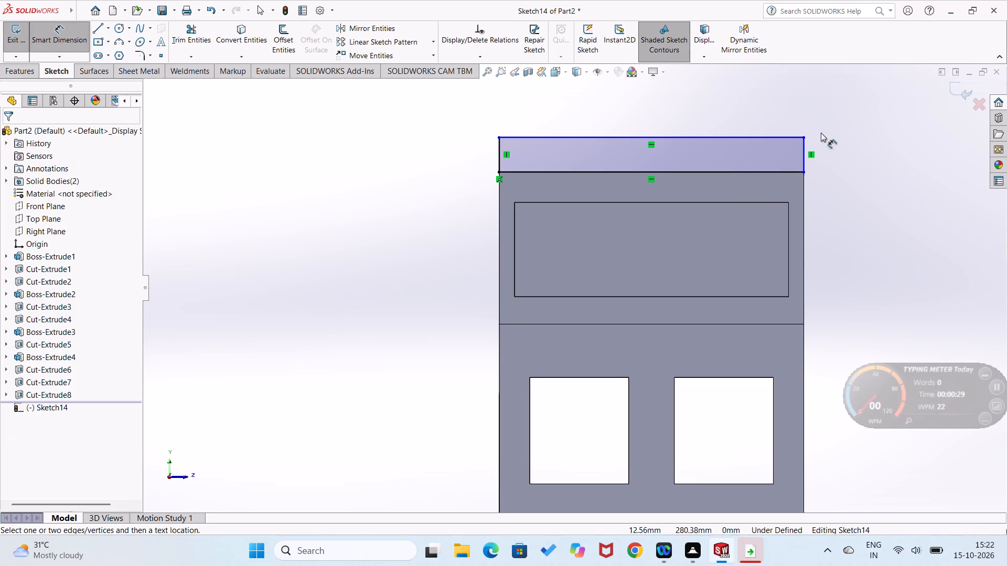
click(804, 160)
click(829, 161)
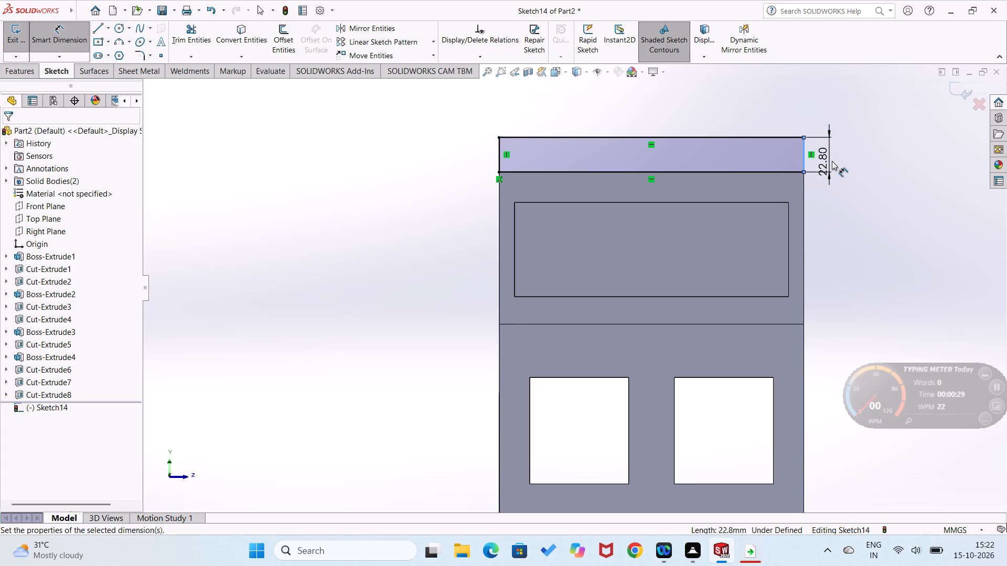
text(20)
key(Return)
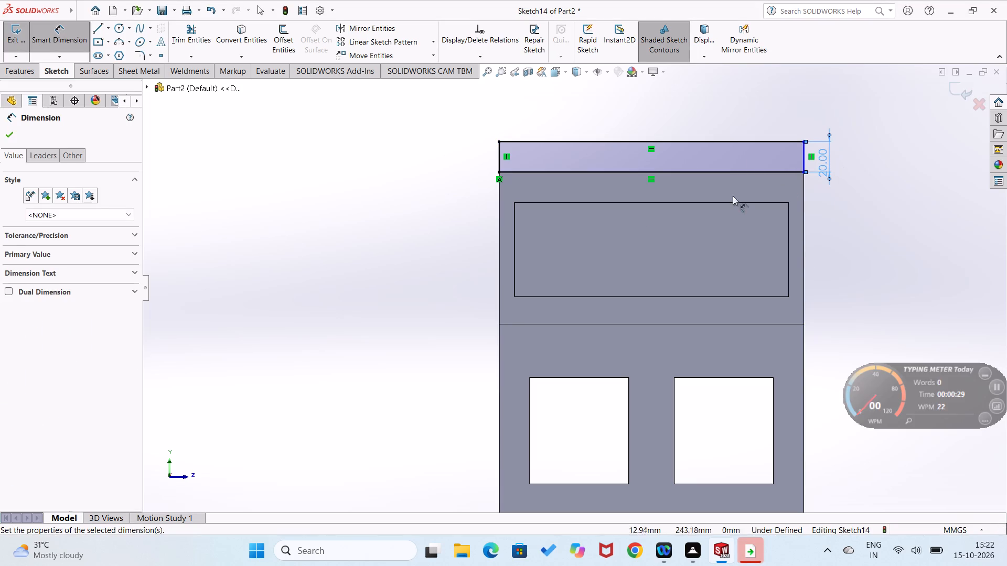
click(393, 280)
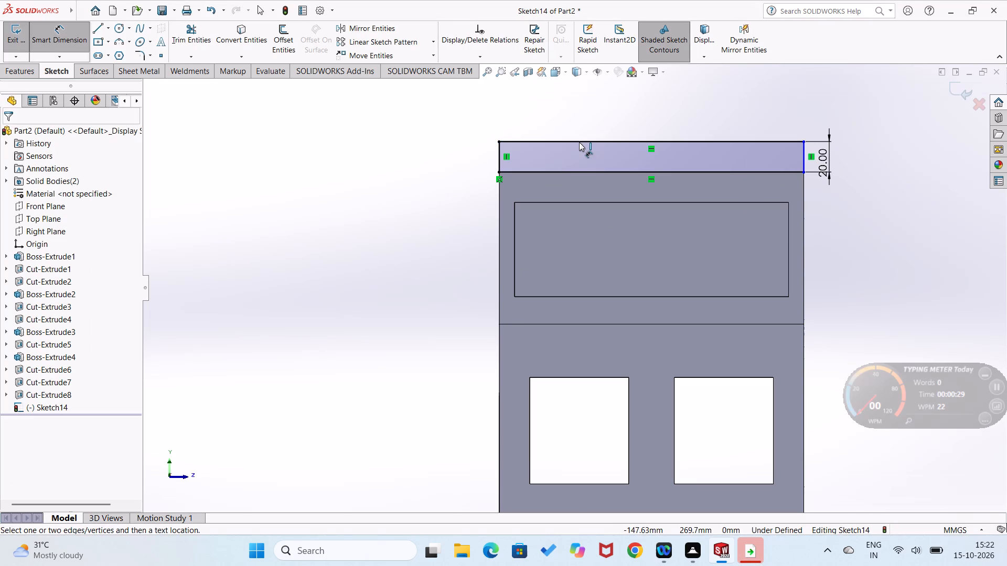
Dimension the rectangle's top edge as 200 mm.
click(579, 142)
click(587, 130)
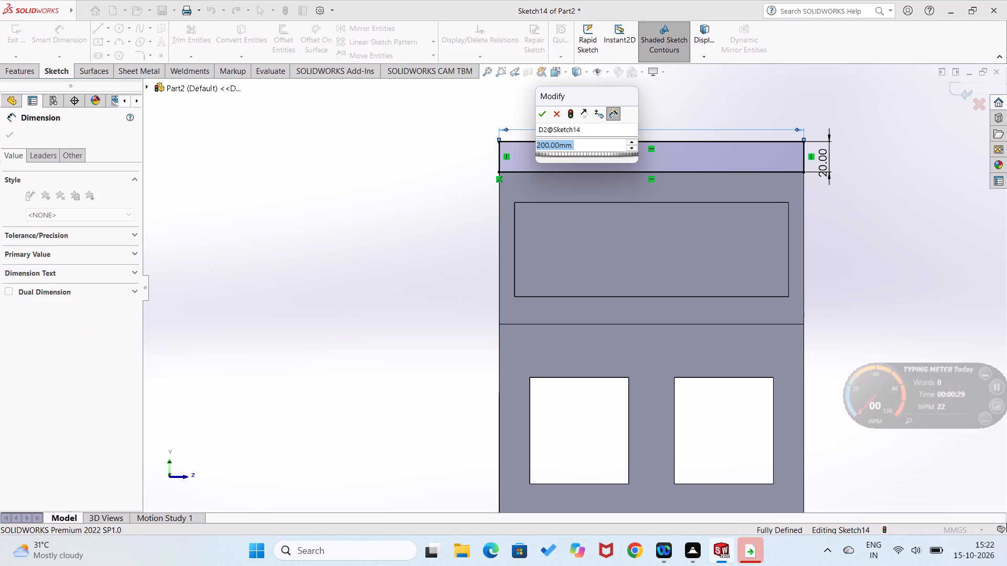
click(542, 115)
click(391, 249)
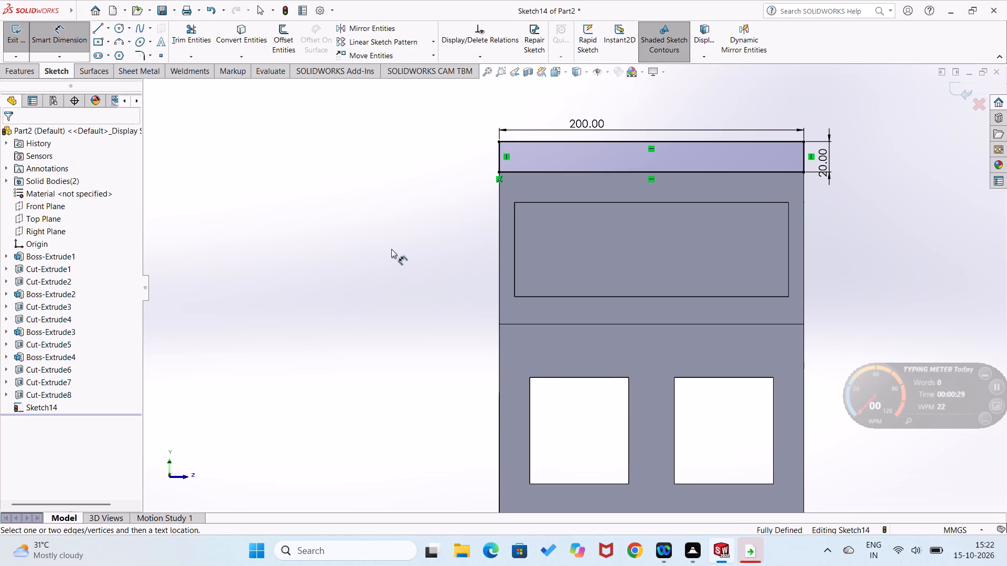
Extrude the 200 by 20 mm rectangle 3 mm inward, over the upper block's roof, as a thin parapet wall.
middle_drag(391, 249, 437, 284)
scroll(437, 284, up, 1)
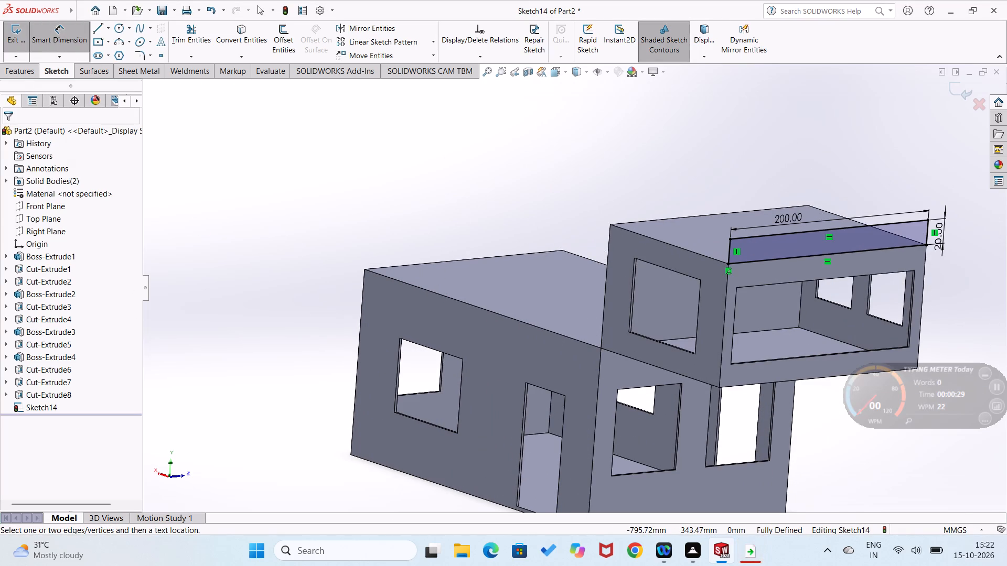
click(20, 76)
click(20, 42)
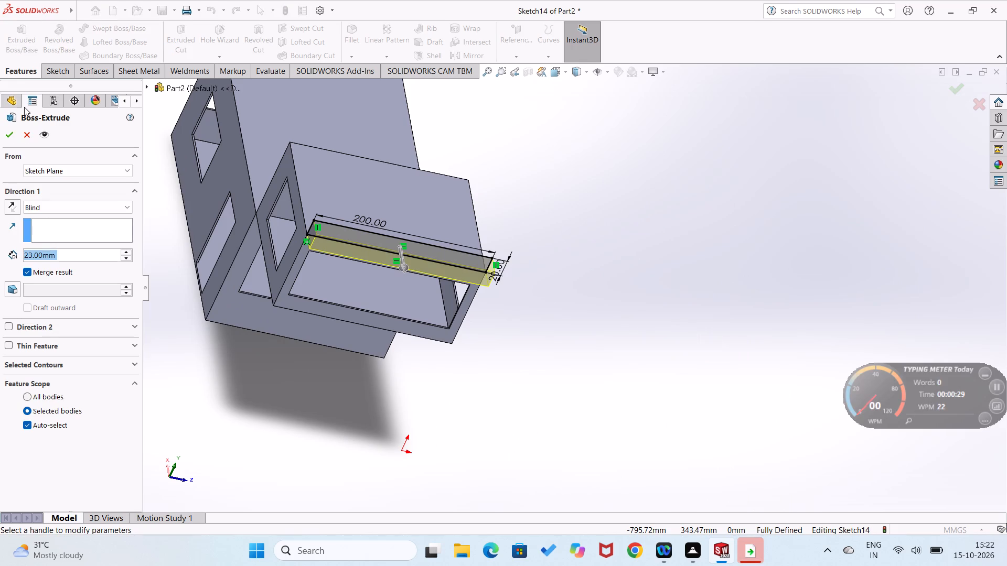
key(3)
key(Return)
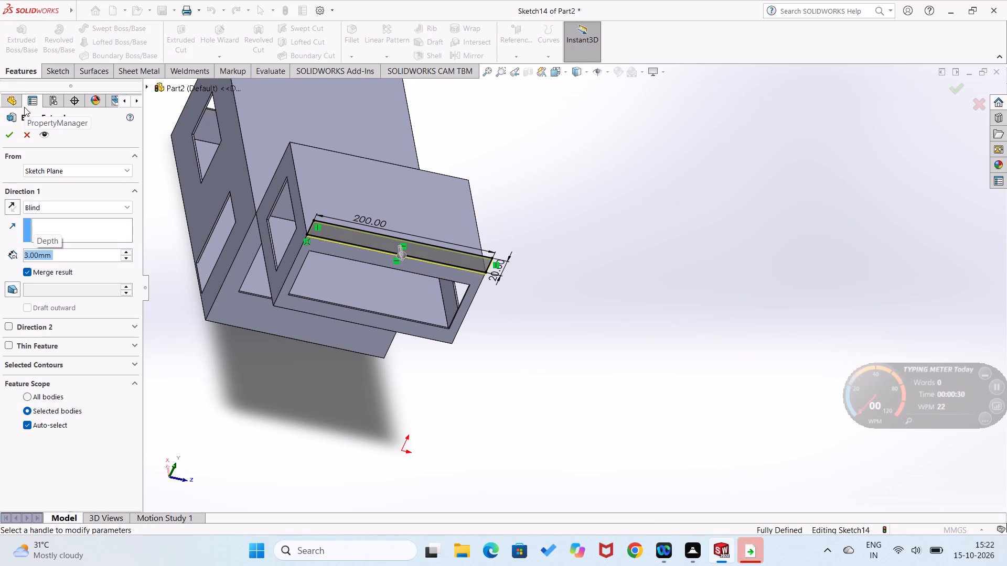
click(10, 208)
click(5, 138)
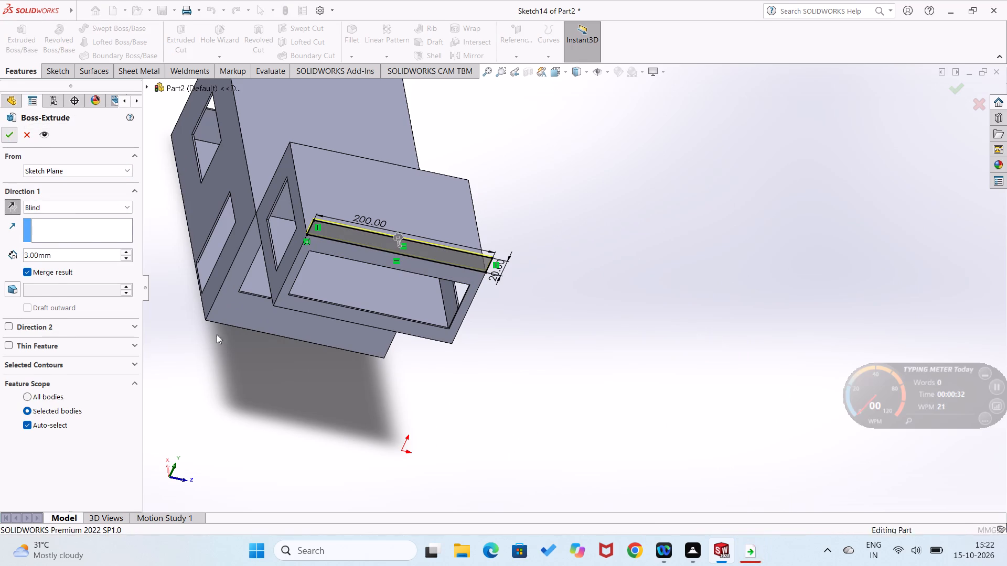
click(253, 367)
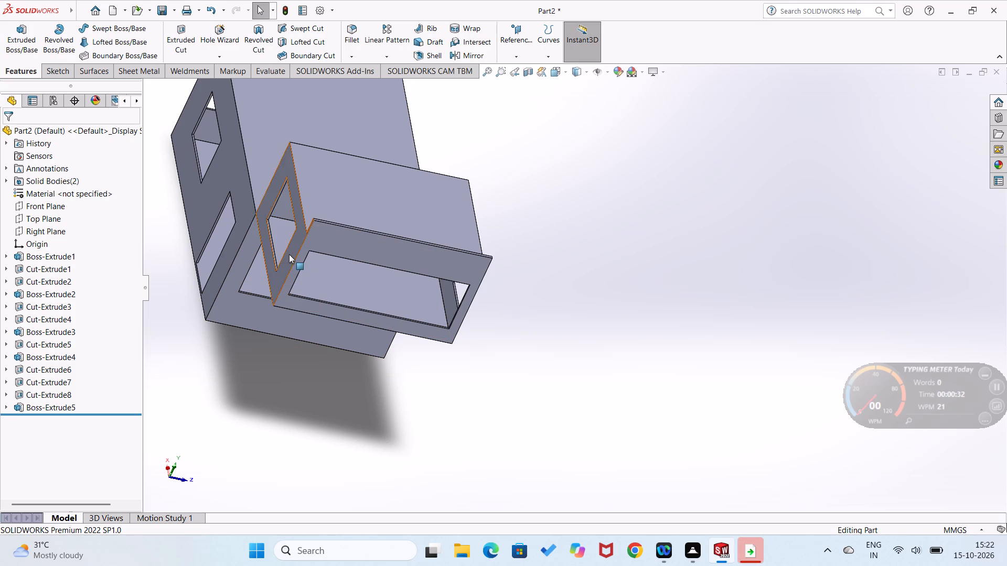
Sketch a 150 by 20 mm rectangle on the upper block's single-window side face, from the roof corner to the parapet's top outer corner.
right_click(289, 254)
click(315, 240)
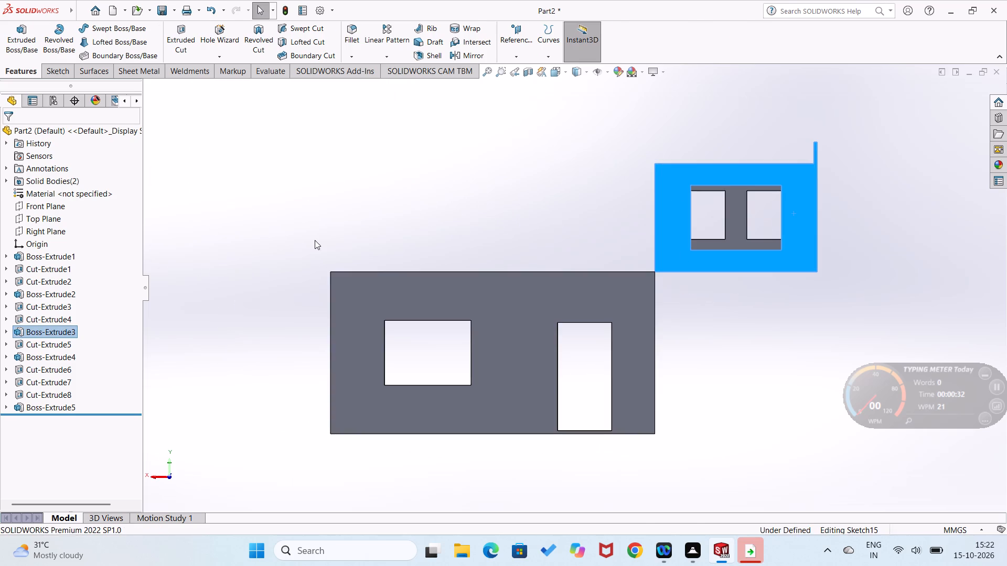
scroll(337, 234, up, 2)
scroll(544, 226, down, 3)
scroll(752, 249, down, 2)
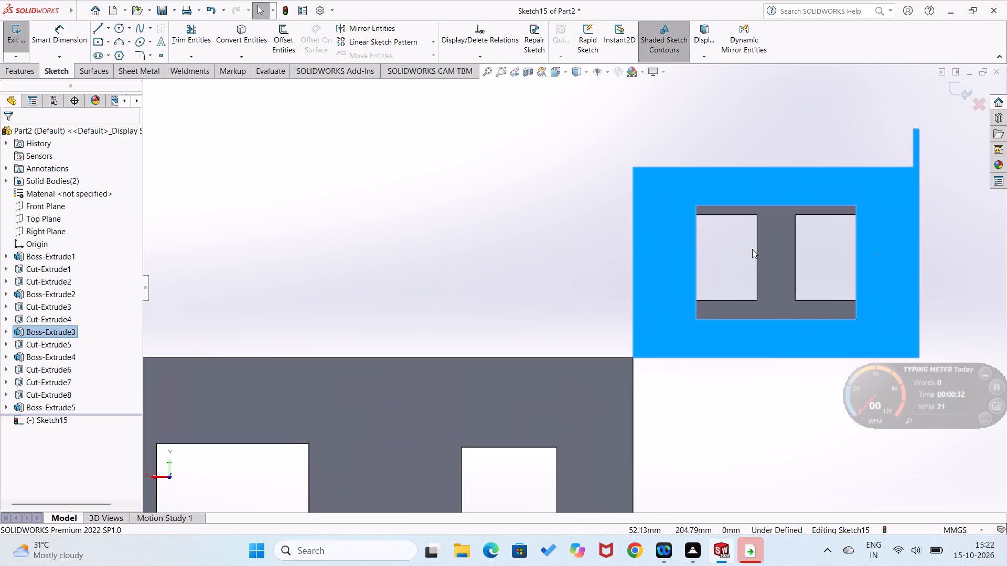
right_drag(569, 247, 552, 328)
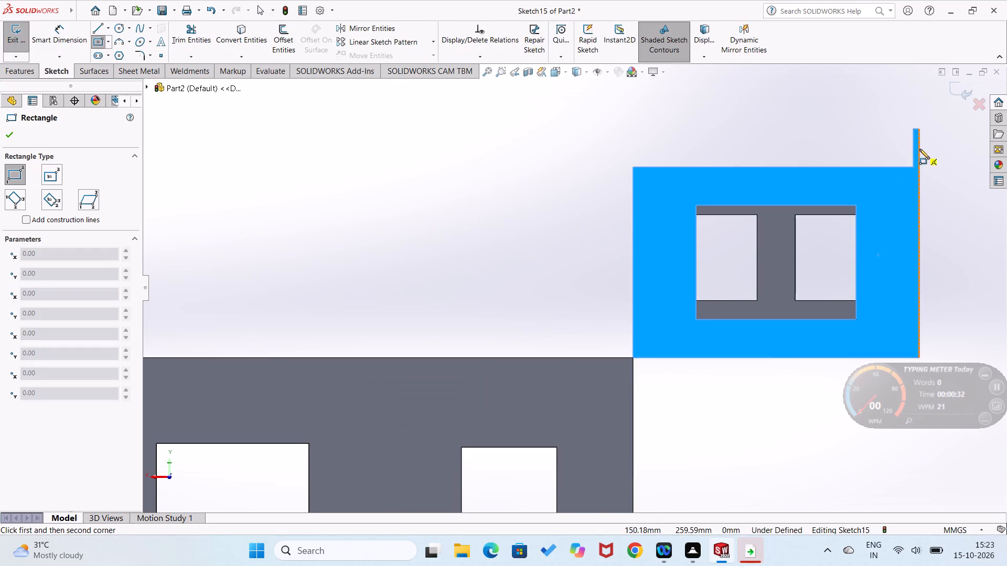
click(633, 168)
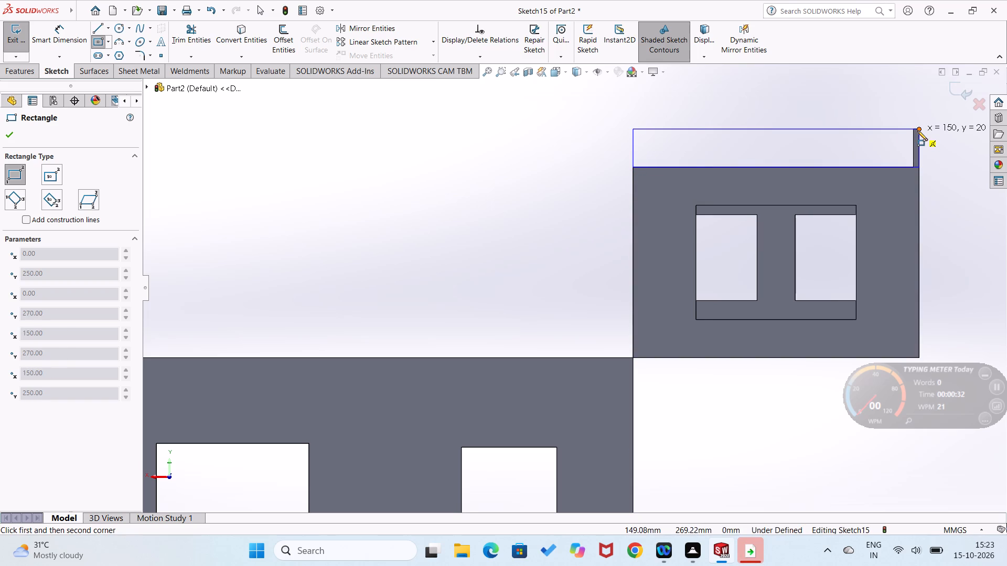
click(917, 130)
right_drag(463, 287, 485, 193)
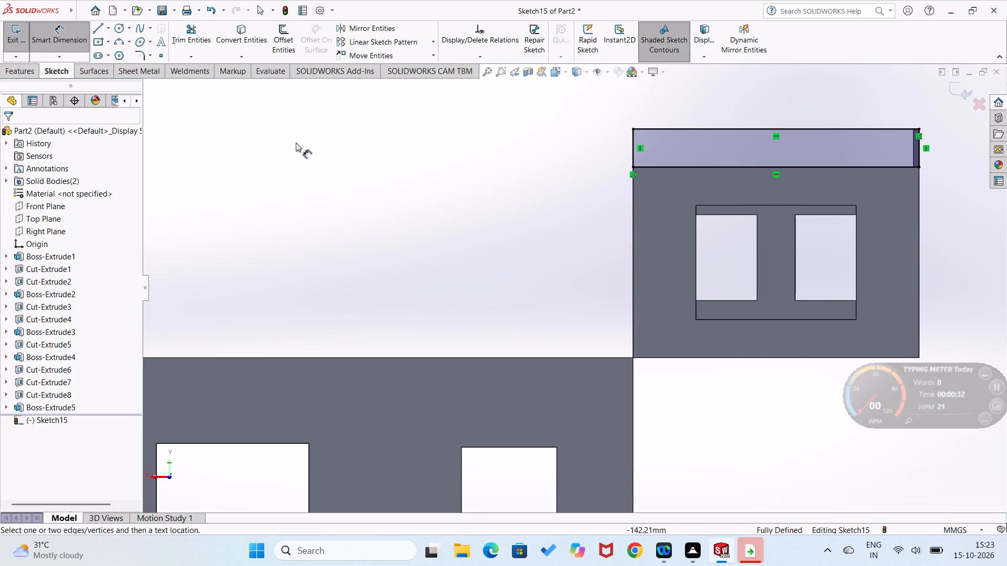
Extrude the 150 by 20 mm rectangle 3 mm inward over the roof as a second parapet wall.
click(16, 72)
click(19, 51)
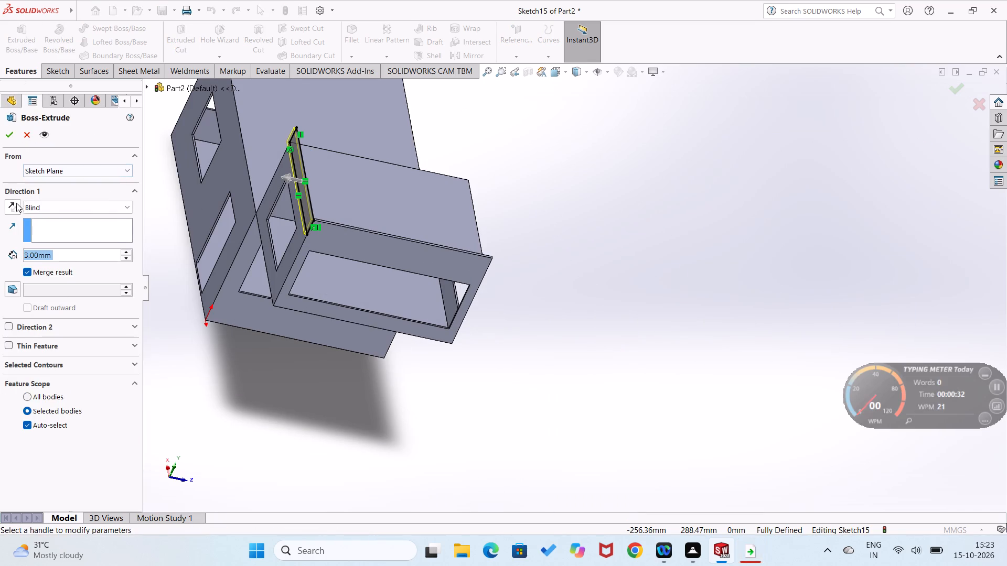
click(13, 208)
click(7, 134)
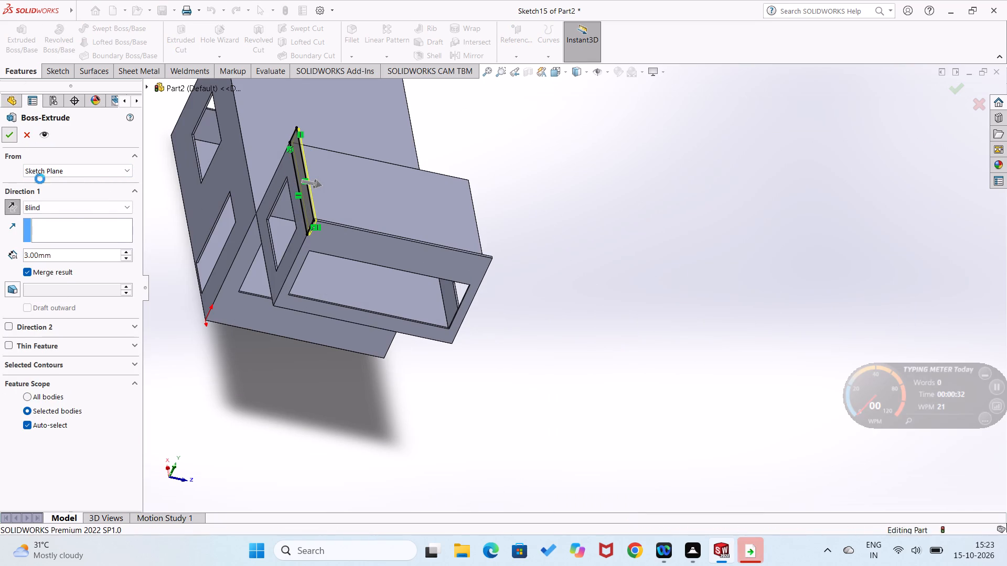
click(217, 325)
Sketch a corner rectangle on the upper block's two-window side face, from the roof corner to the front parapet's top outer corner.
middle_drag(224, 328, 221, 328)
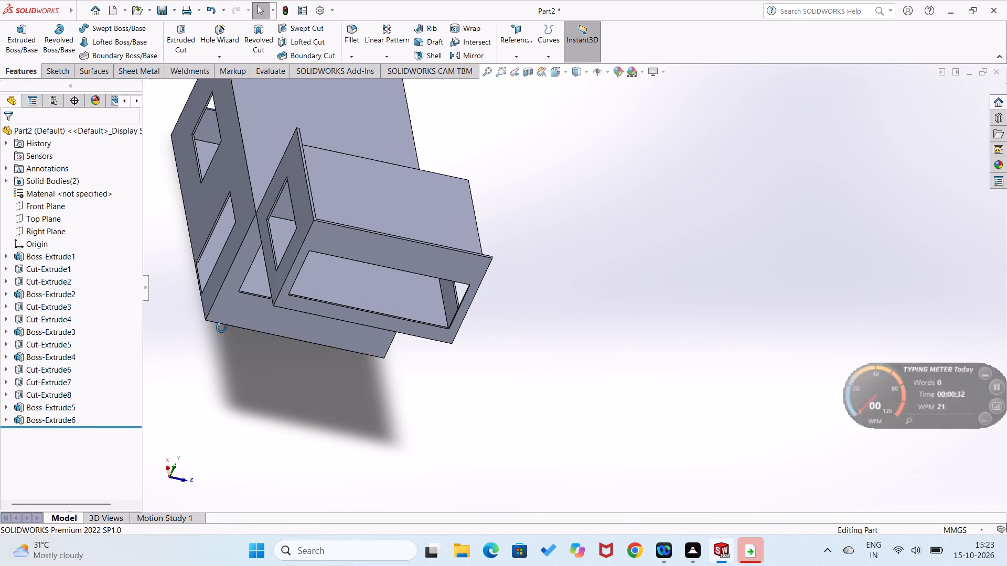
middle_drag(221, 328, 160, 316)
right_click(268, 220)
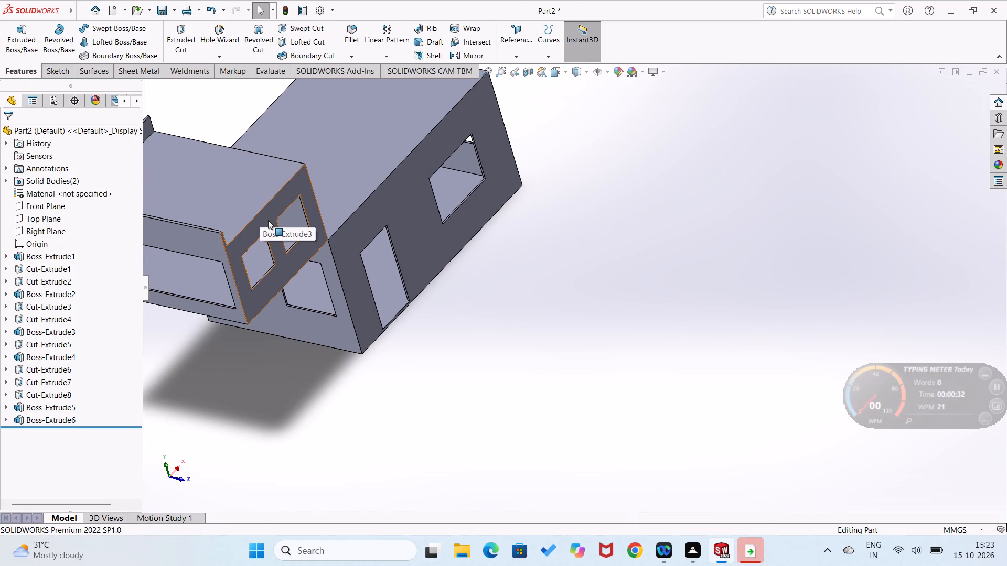
click(297, 202)
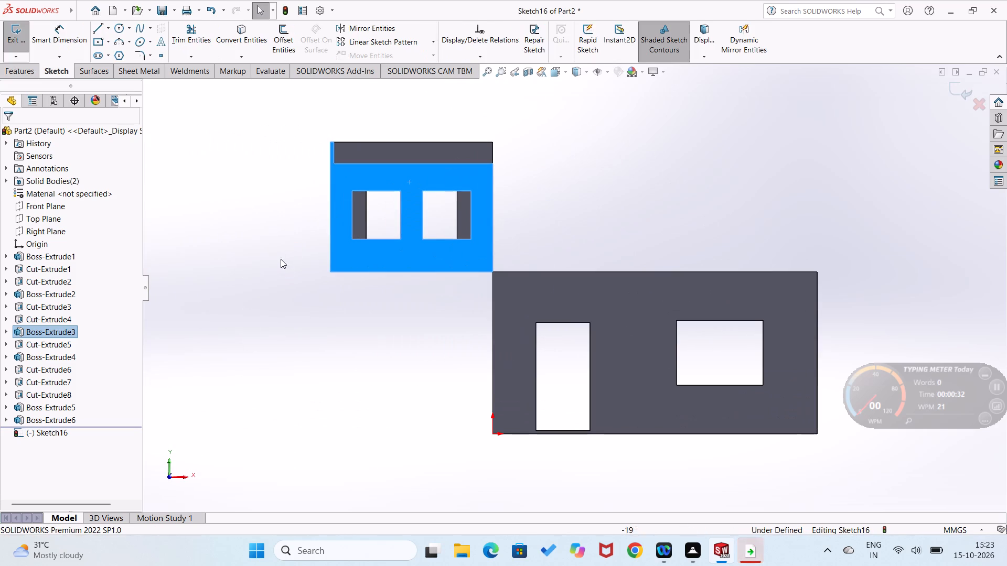
right_drag(292, 281, 238, 324)
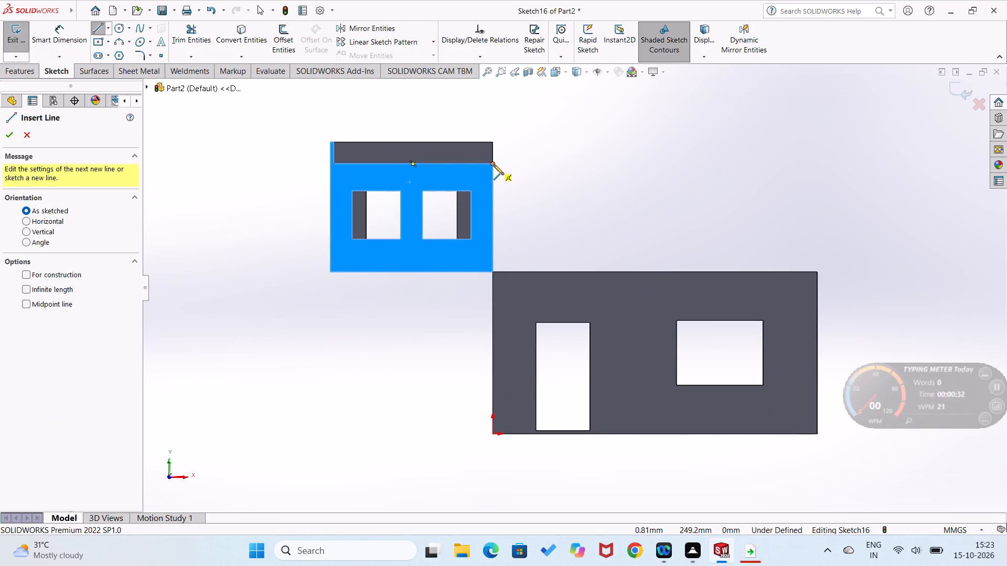
right_drag(537, 183, 540, 249)
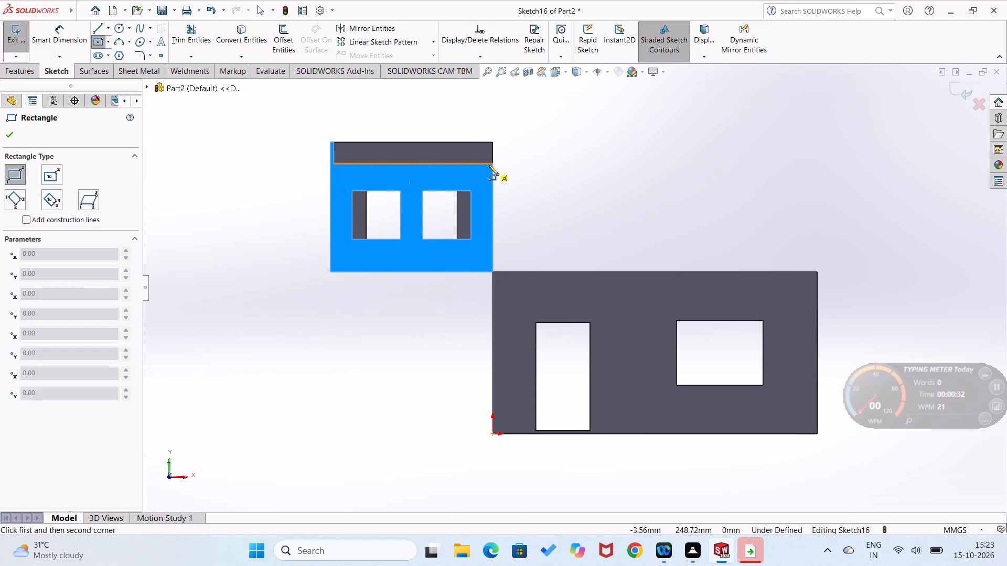
scroll(492, 163, down, 3)
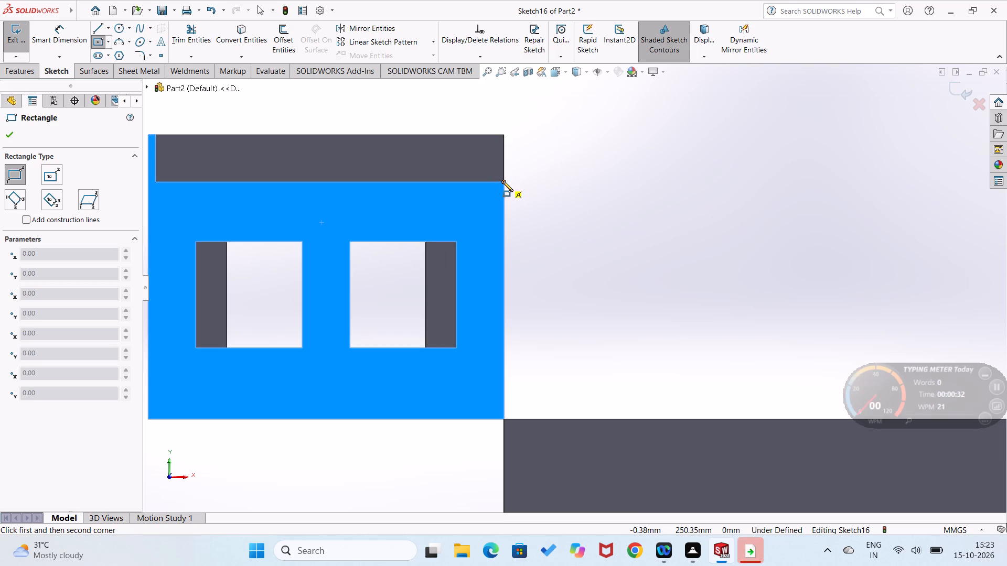
click(503, 181)
scroll(335, 192, up, 2)
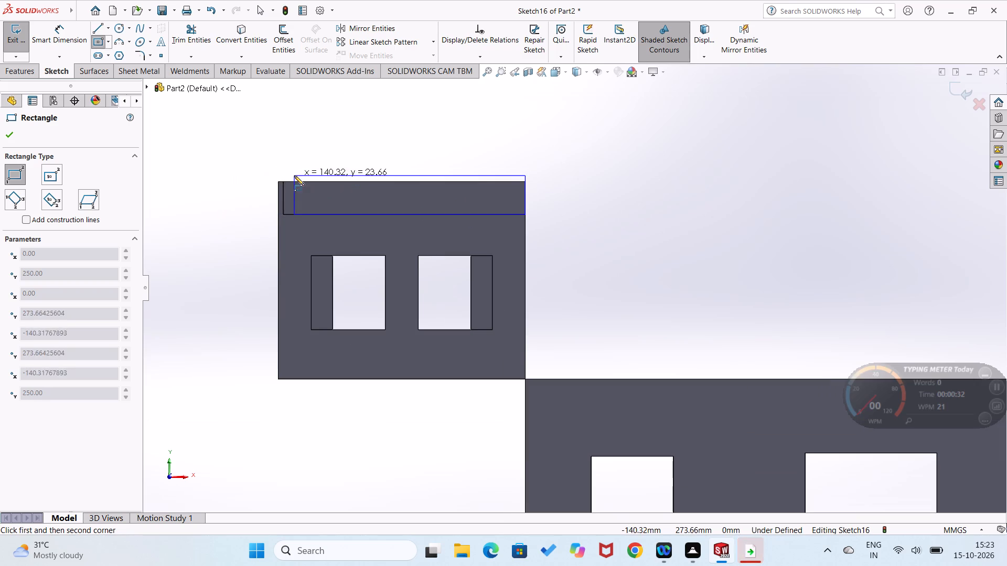
click(278, 182)
right_drag(241, 210, 242, 140)
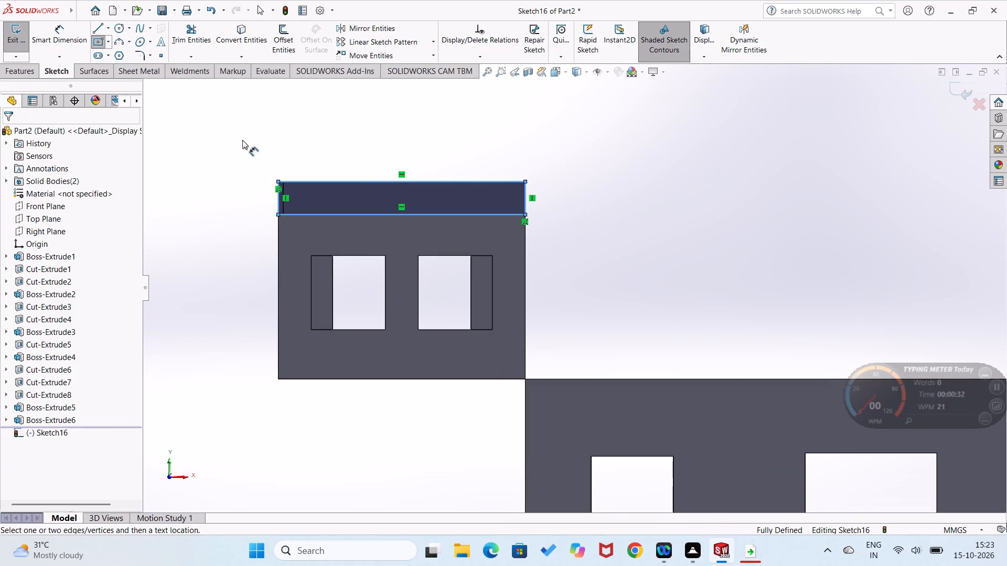
Extrude the rectangle above the two-window side 3 mm inward over the roof as a third parapet wall.
click(18, 74)
click(22, 47)
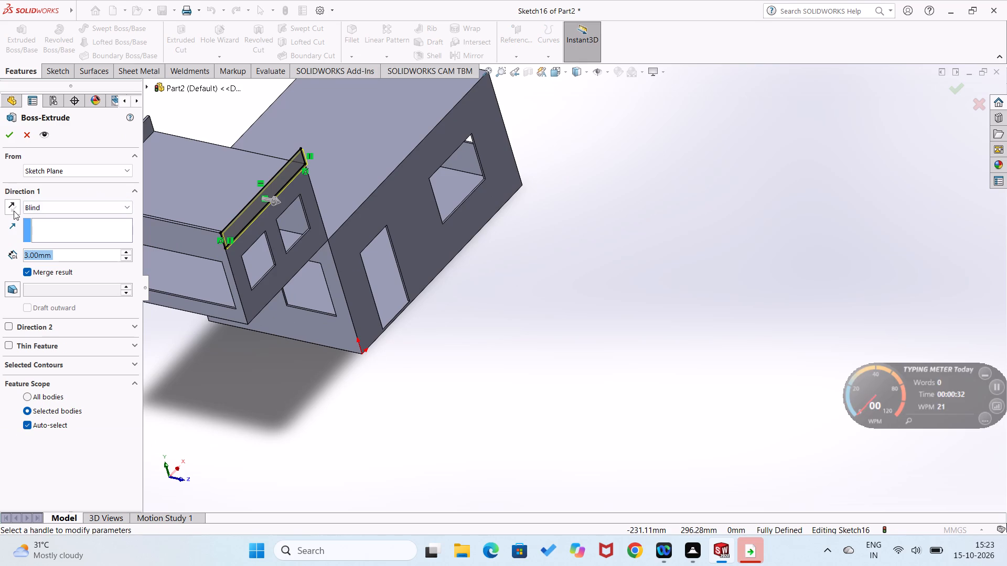
click(13, 208)
click(5, 135)
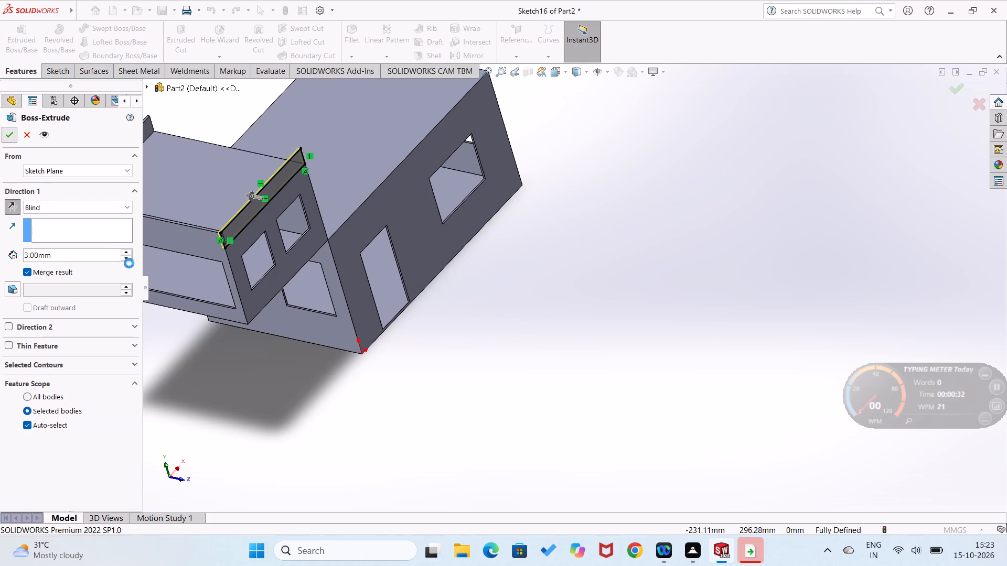
click(253, 368)
scroll(288, 280, up, 1)
middle_drag(288, 280, 284, 291)
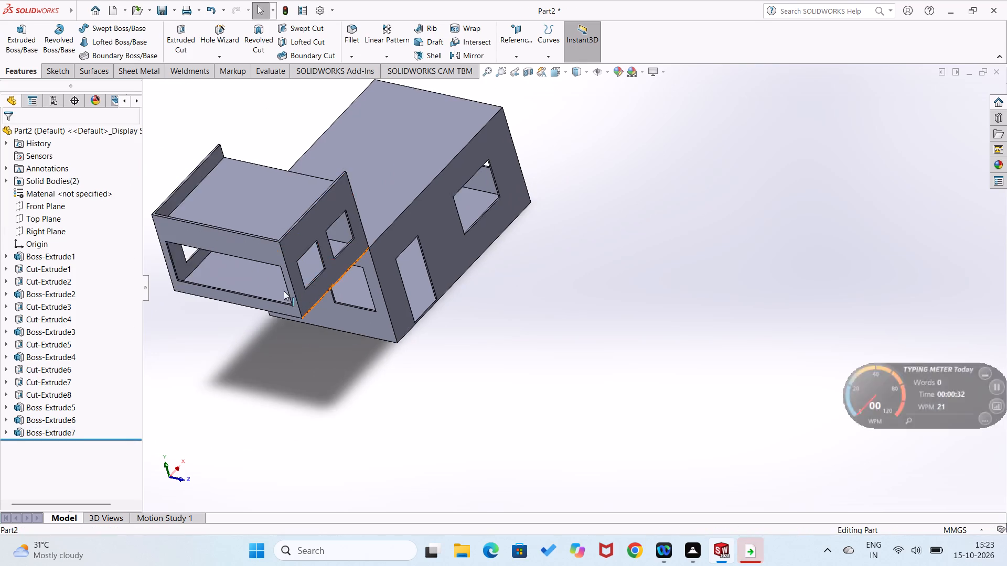
Sketch a 197 by 20 mm corner rectangle on the upper block's windowless rear face, from the parapet's top outer corner down to roof level.
middle_drag(284, 291, 200, 359)
right_click(360, 181)
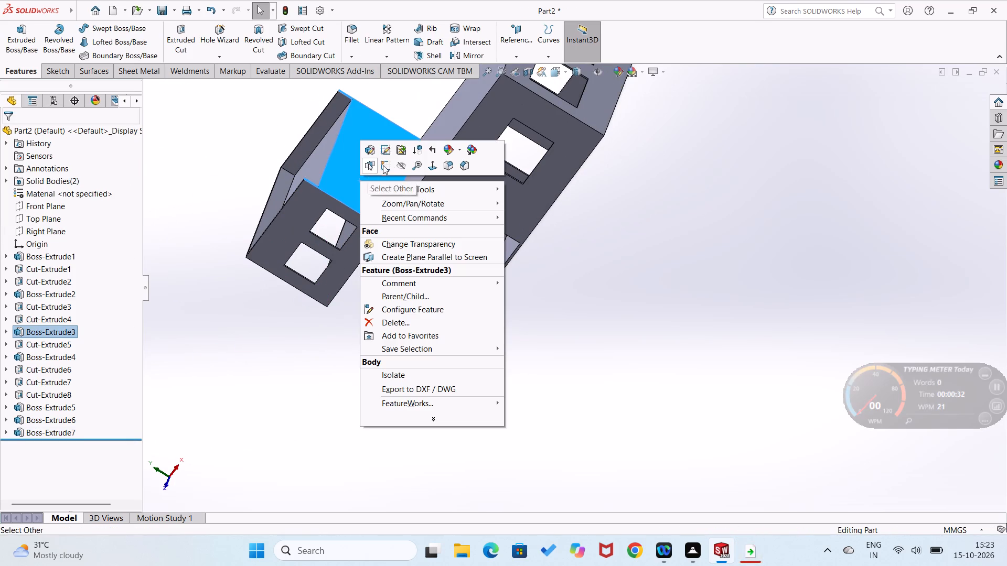
click(388, 165)
right_drag(338, 272, 325, 288)
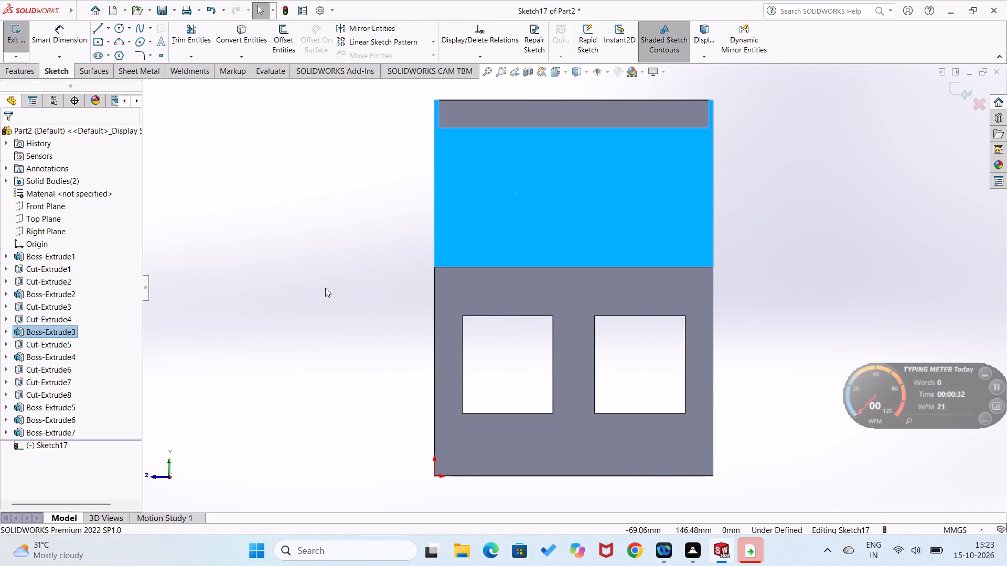
right_drag(325, 288, 294, 325)
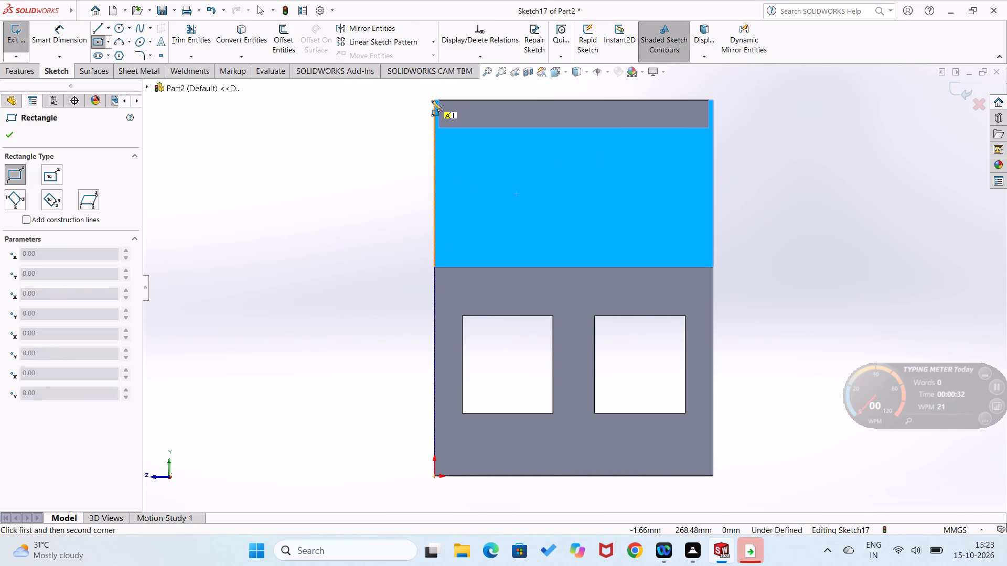
click(435, 100)
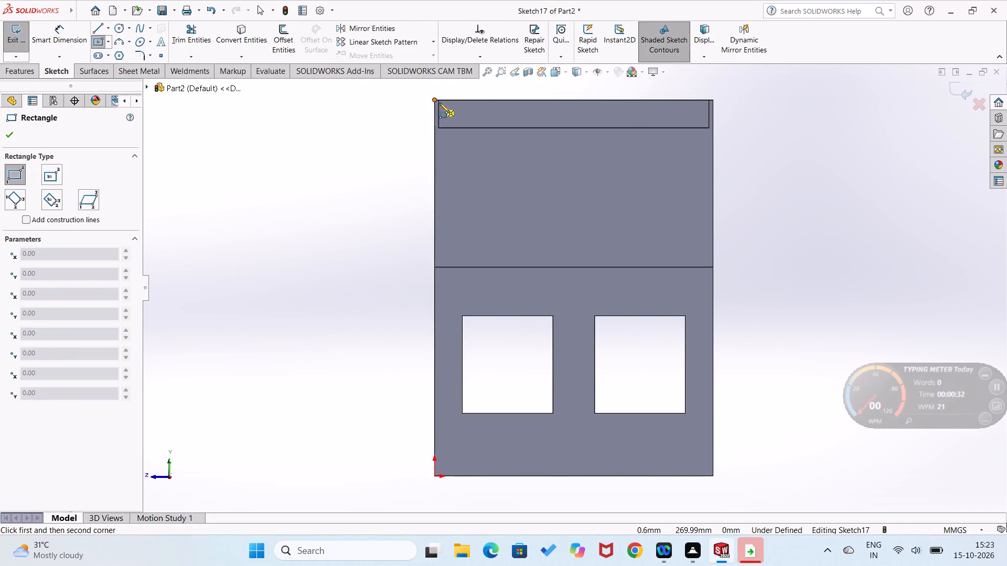
click(708, 126)
right_drag(763, 191, 777, 136)
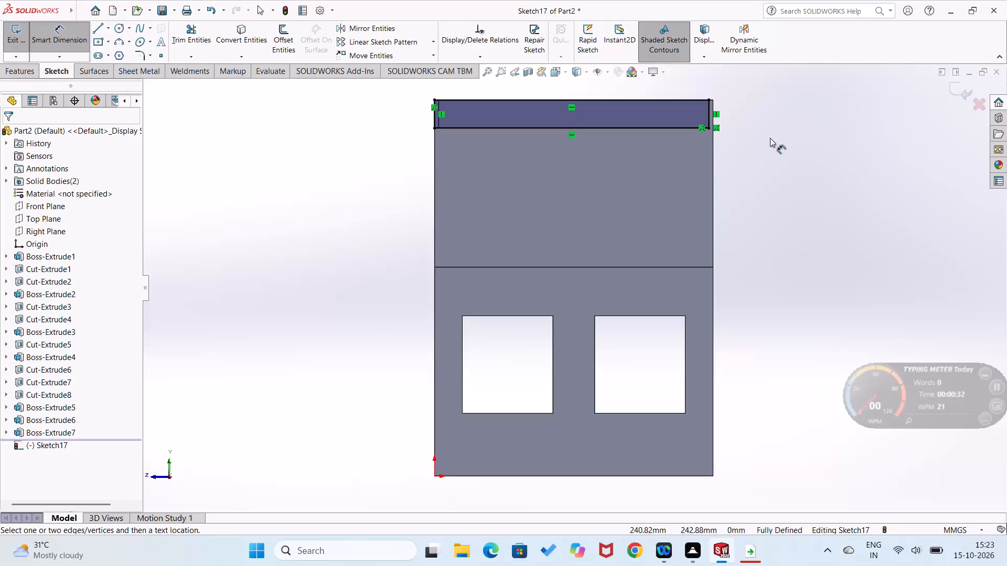
Extrude the 197 by 20 mm rectangle 3 mm inward over the upper block's roof as the fourth parapet wall.
middle_drag(690, 179, 674, 268)
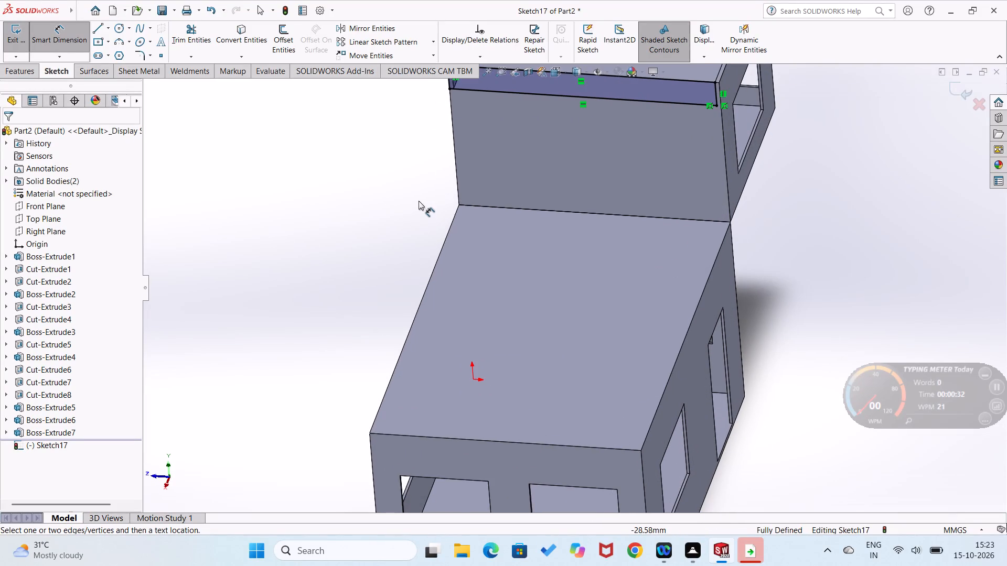
scroll(418, 201, up, 1)
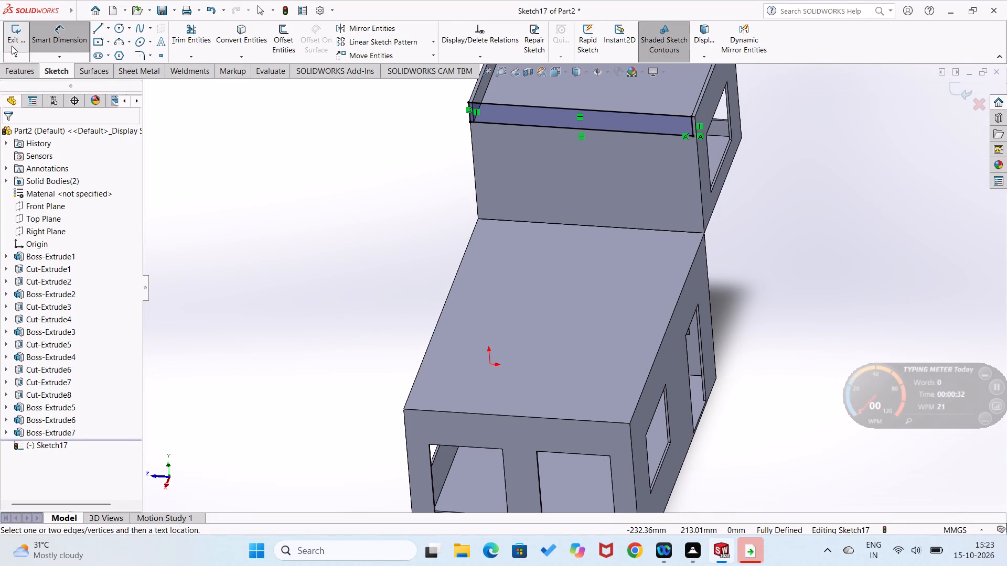
click(9, 70)
click(14, 55)
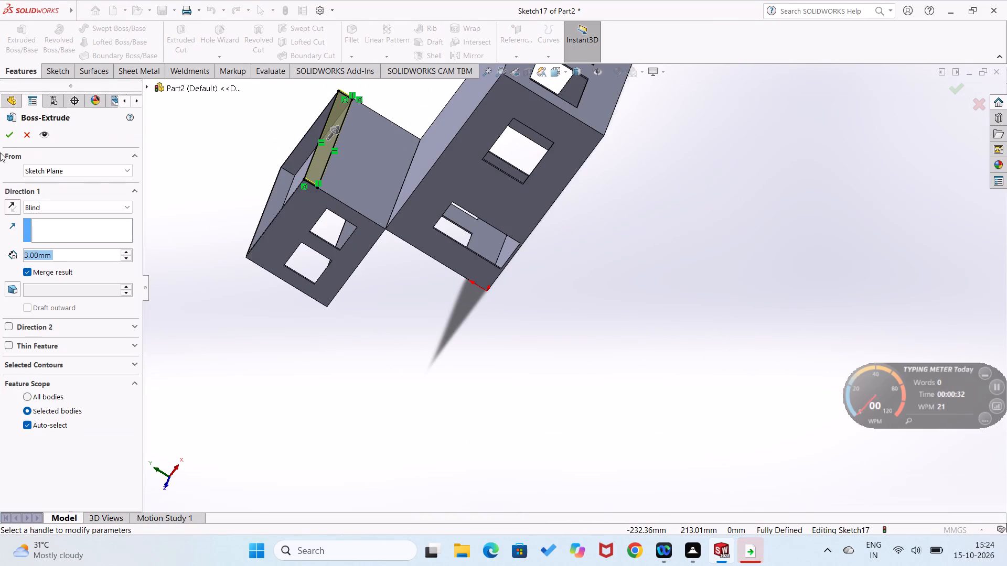
click(13, 208)
click(9, 133)
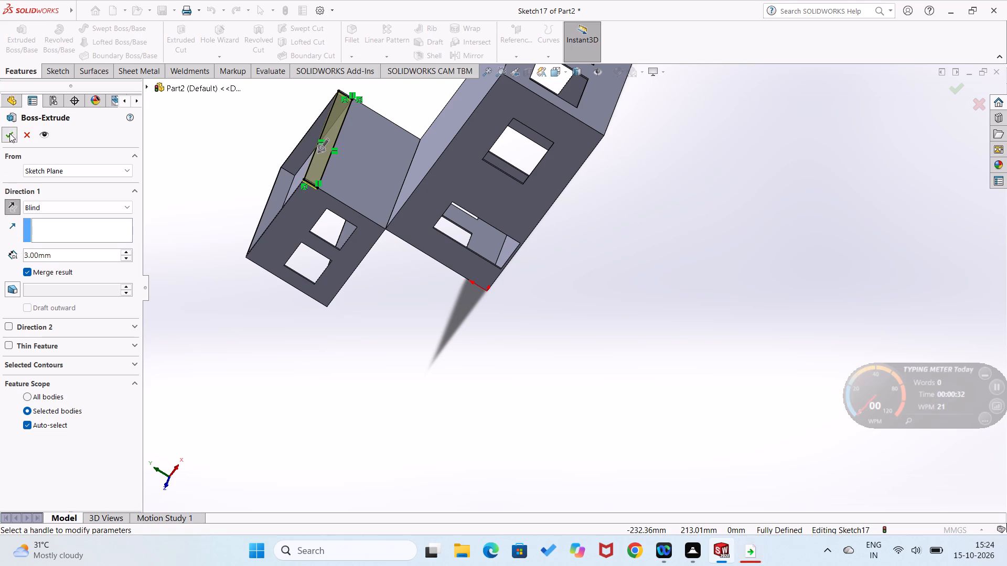
click(227, 284)
middle_drag(227, 284, 281, 214)
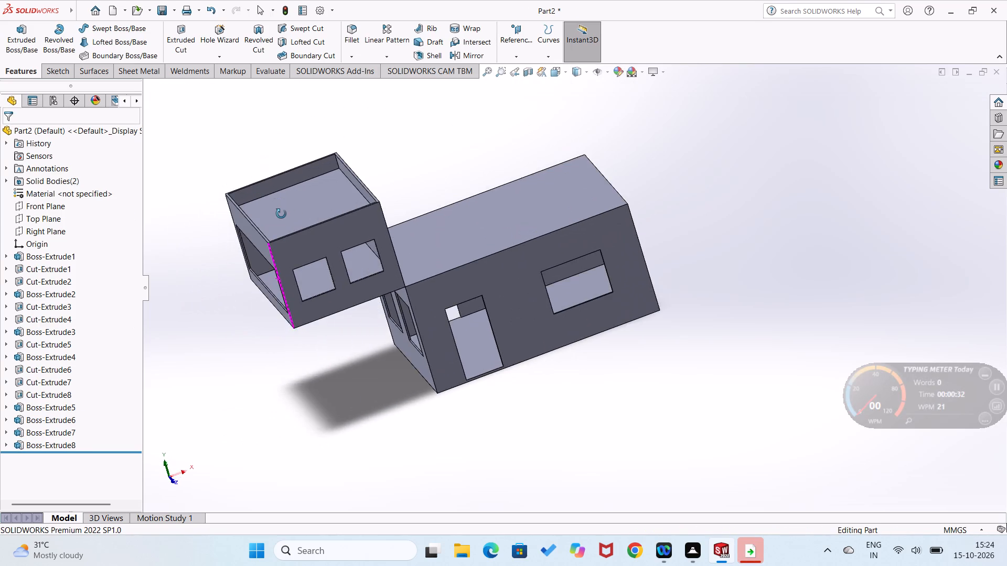
middle_drag(281, 214, 247, 208)
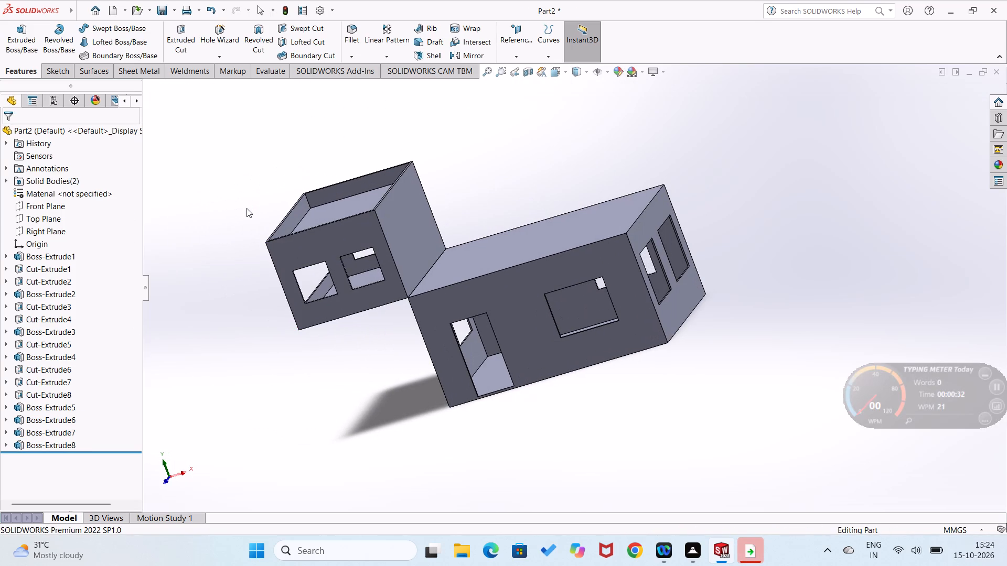
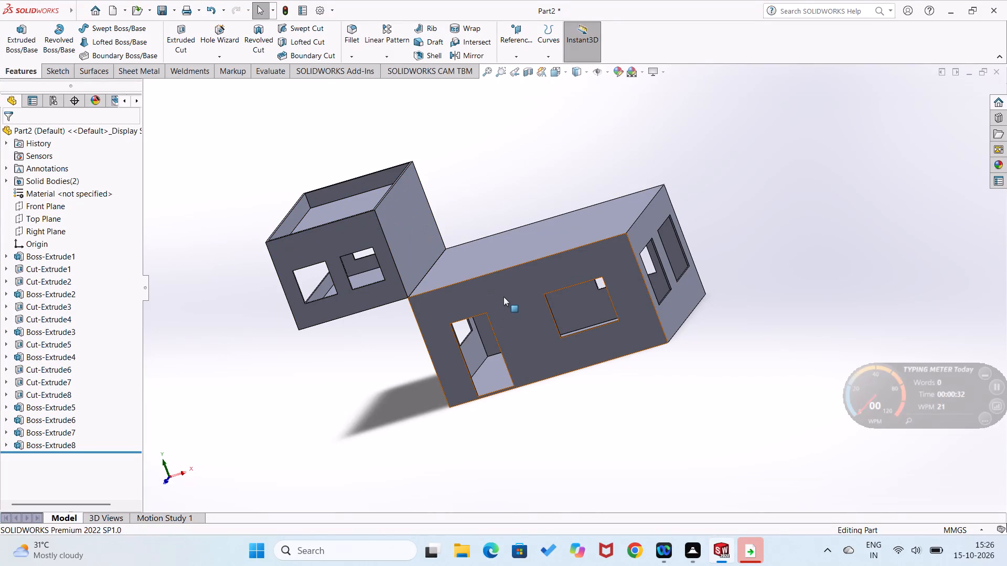
Sketch a corner rectangle about 171 by 149 mm on the lower box's door-and-window face plane, rising from the corner below the upper block.
right_click(505, 295)
click(533, 281)
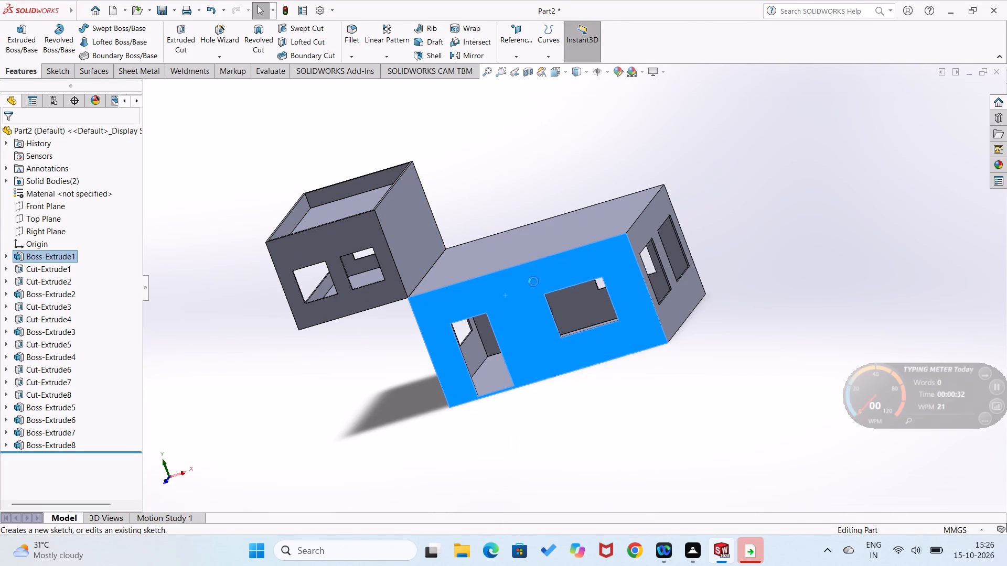
right_drag(463, 314, 430, 368)
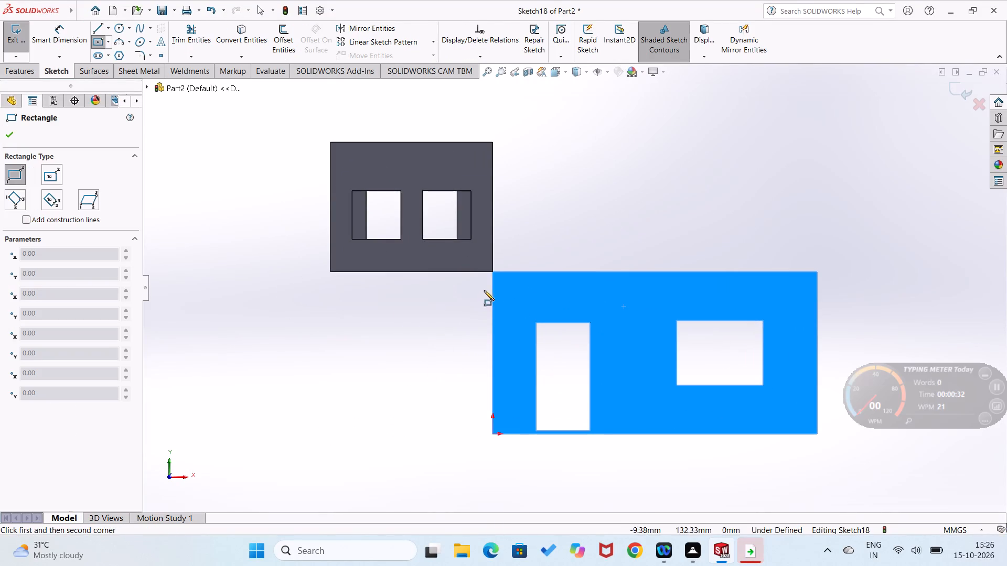
click(492, 272)
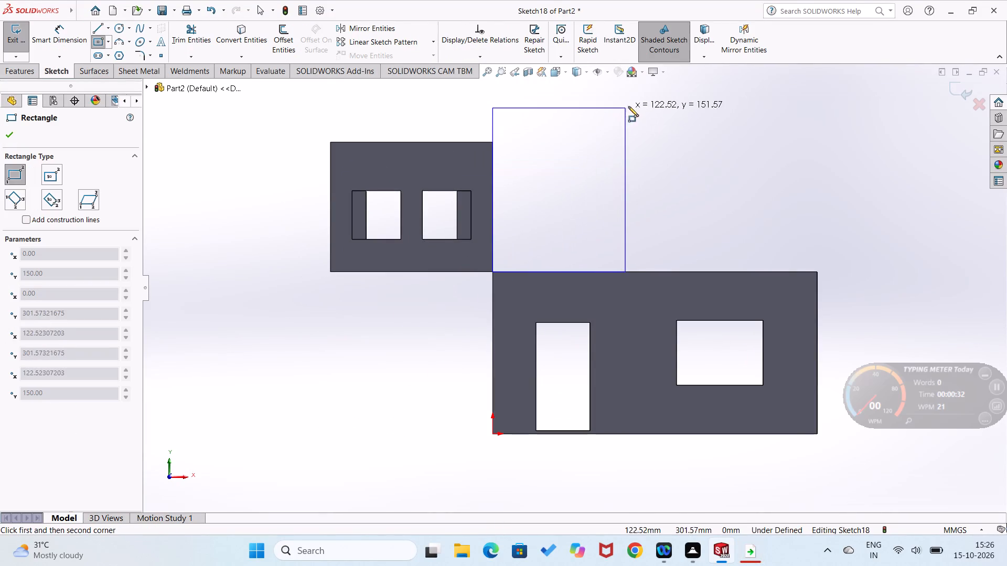
click(677, 111)
Dimension the rectangle standing above the lower box to 170 mm wide and 150 mm high.
right_drag(712, 195, 736, 118)
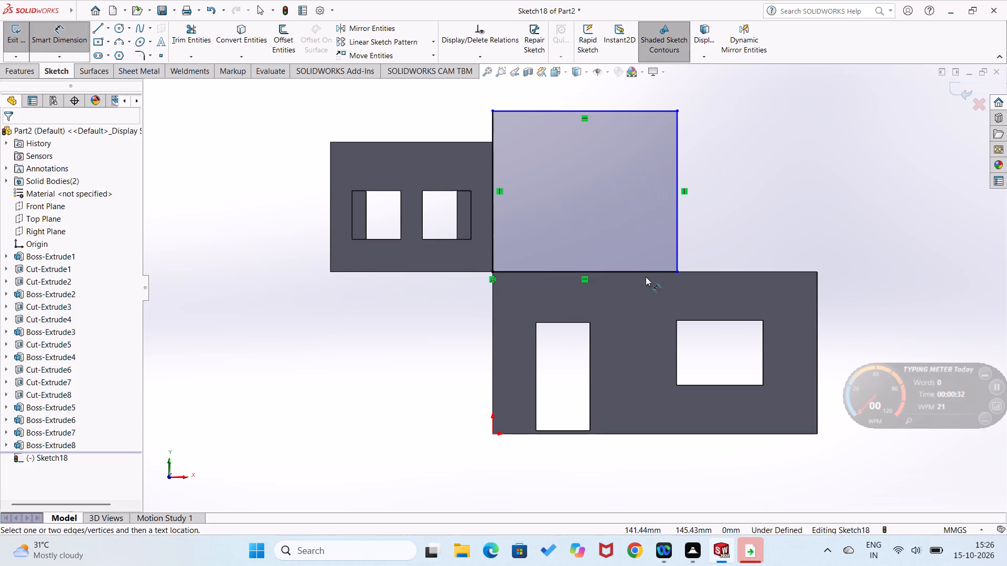
click(652, 271)
click(647, 299)
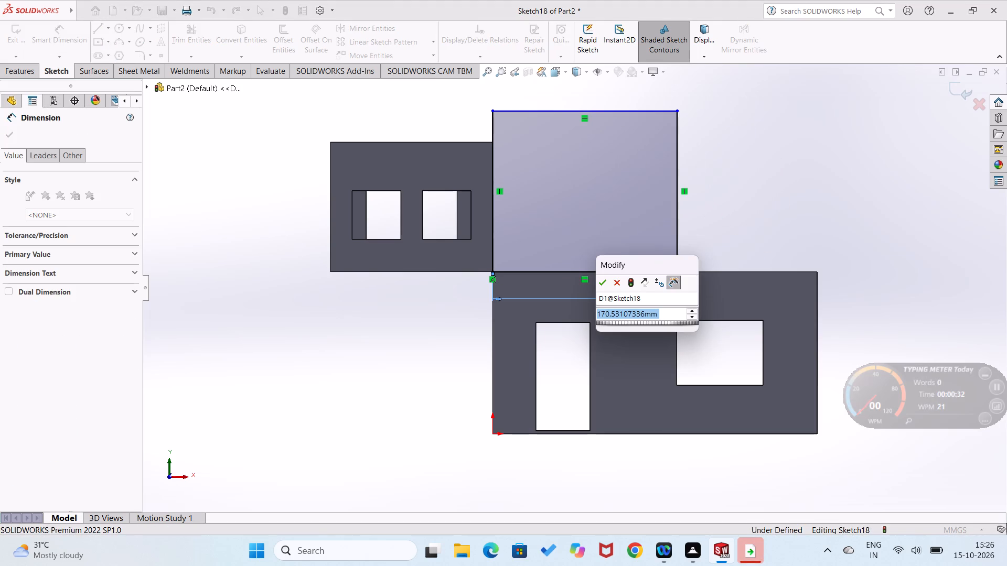
text(170)
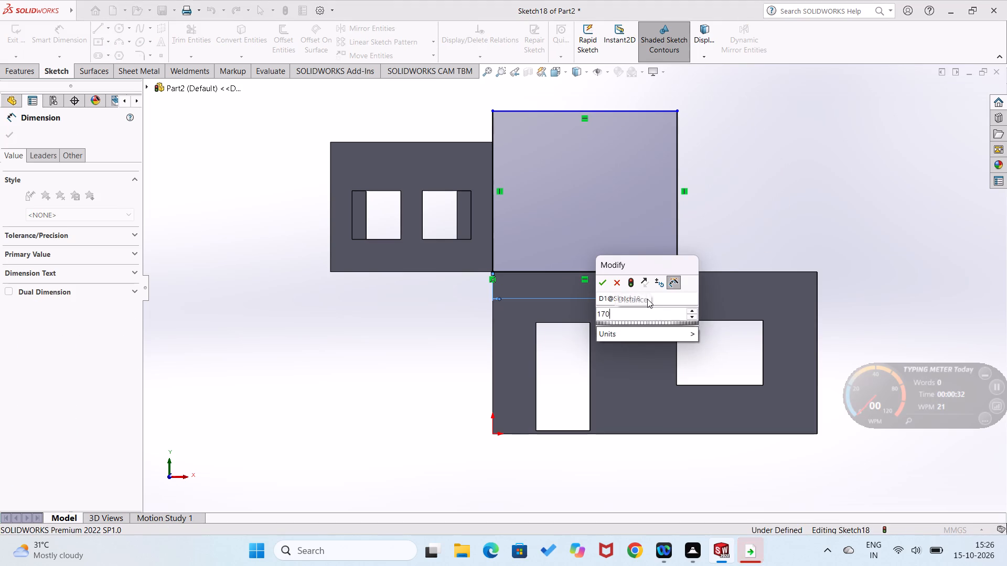
key(Return)
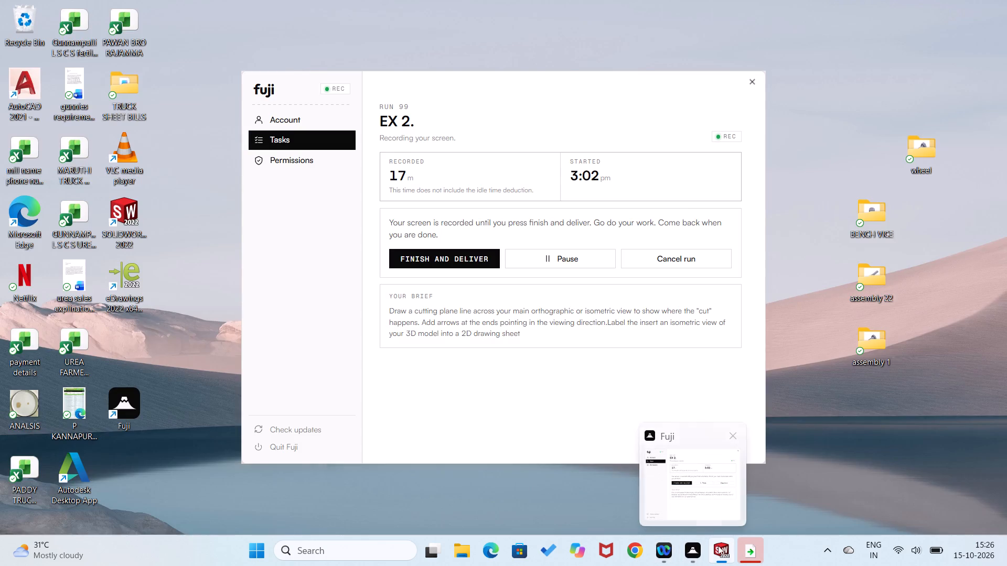
click(439, 383)
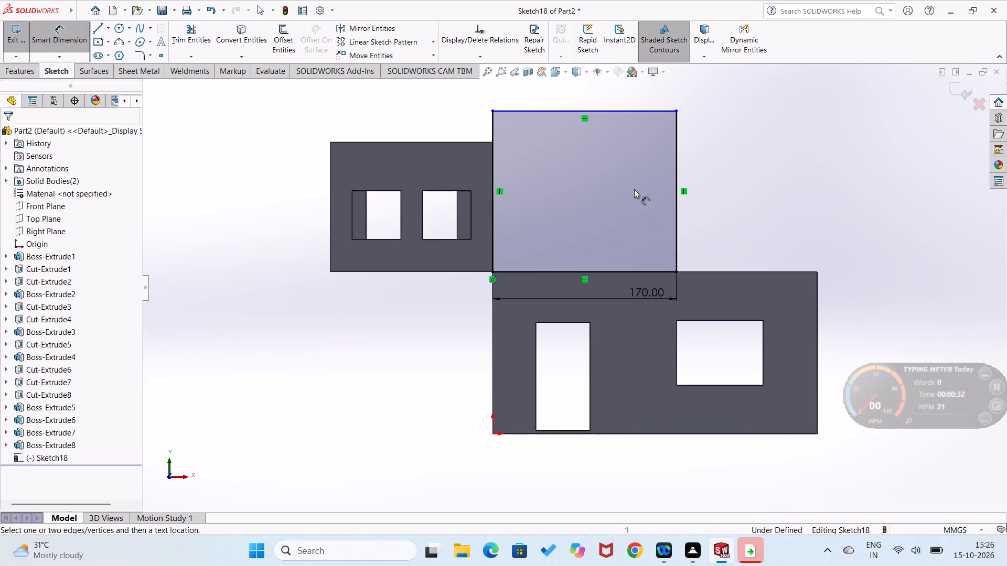
click(675, 233)
click(698, 231)
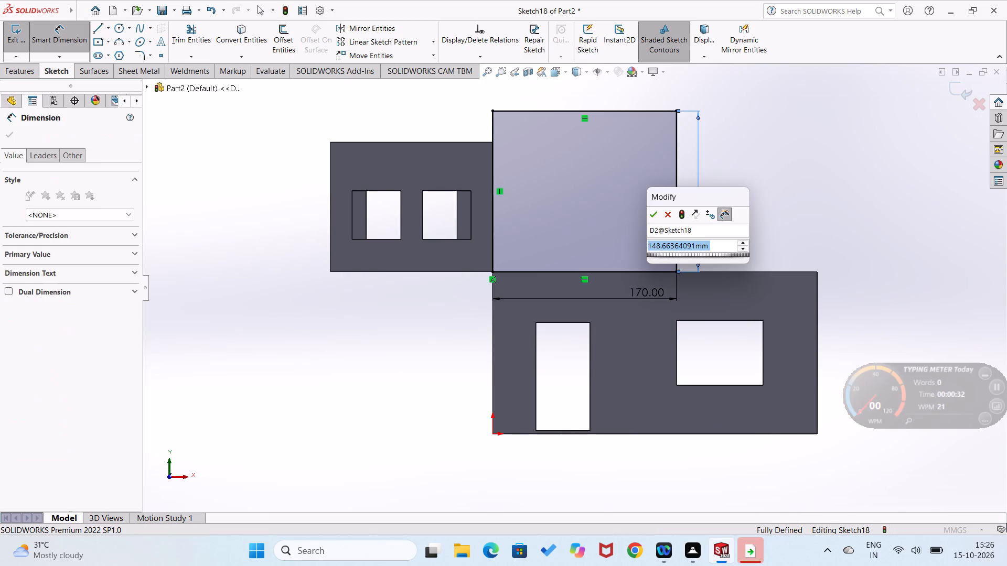
text(150)
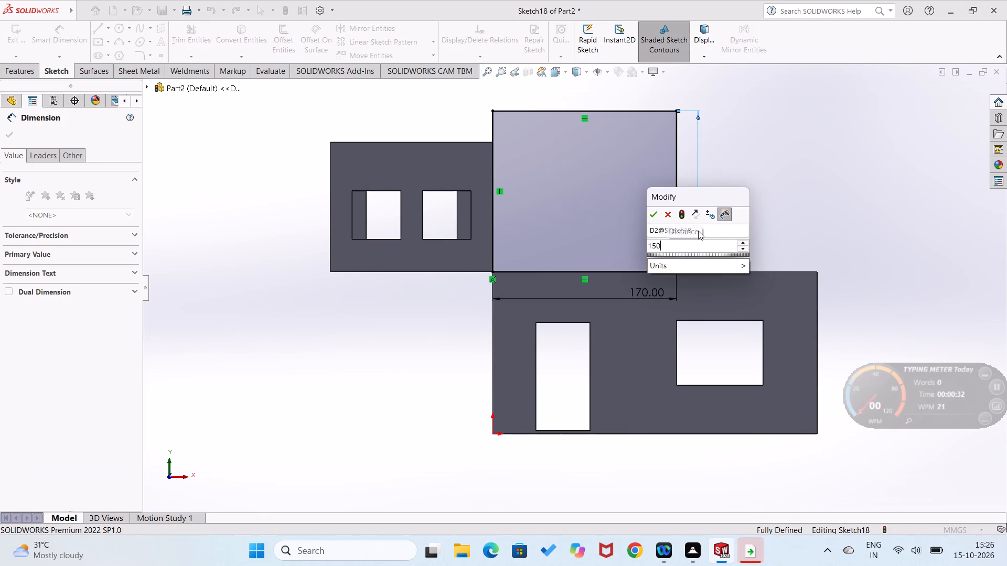
key(Return)
click(241, 369)
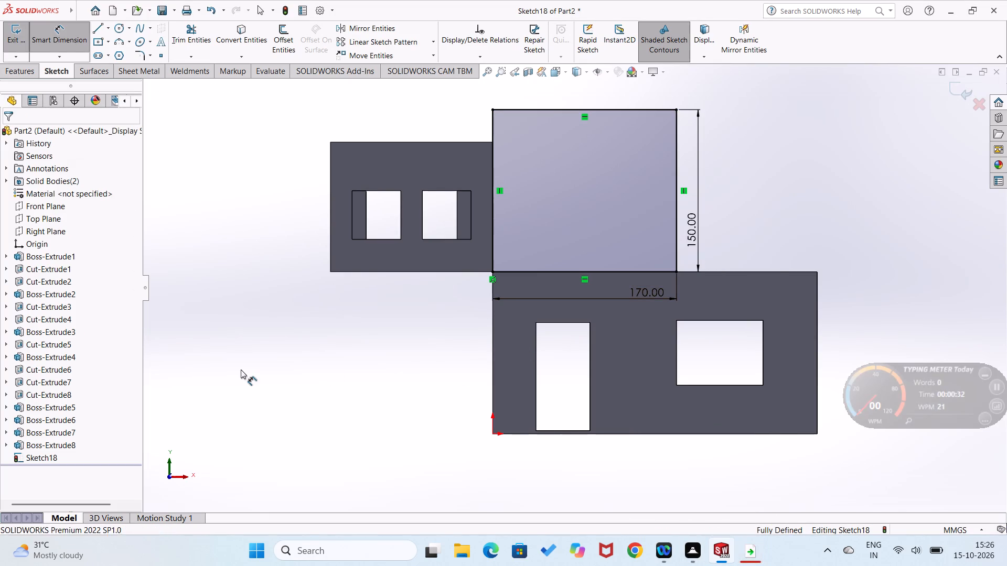
Start a boss extrusion of the 170 by 150 mm rectangle, reversed over the lower box's roof, with a depth of 200 mm.
click(26, 74)
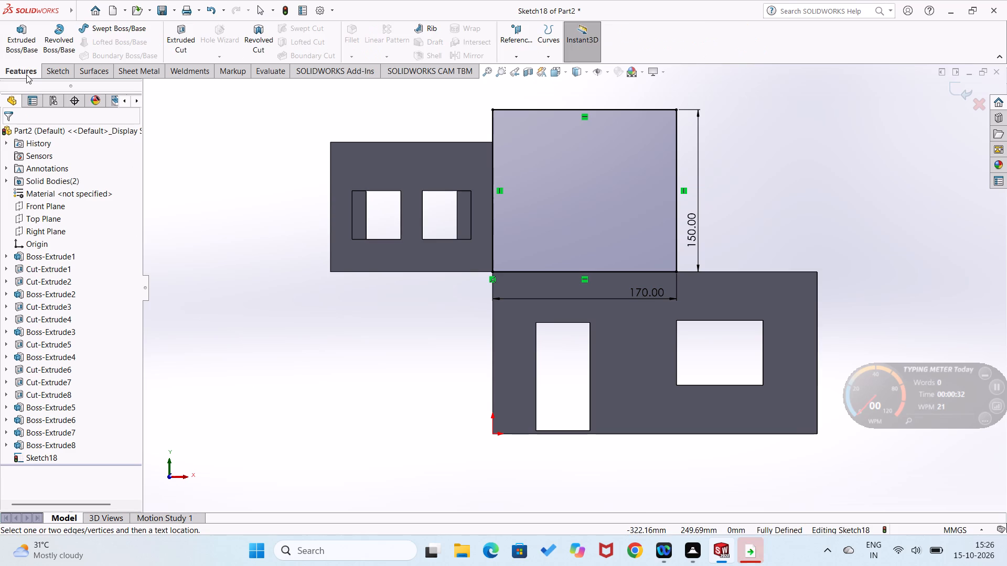
click(19, 48)
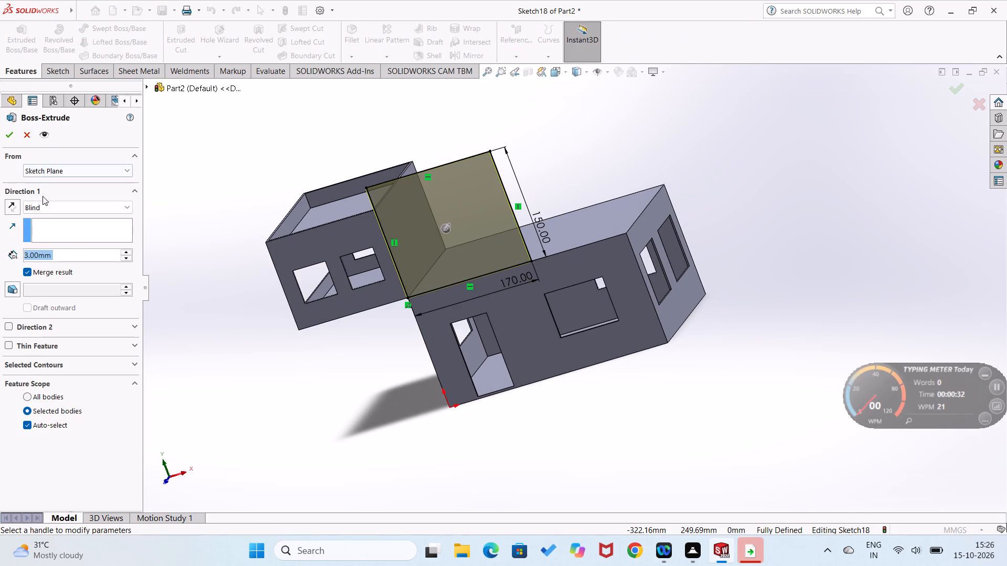
triple_click(132, 253)
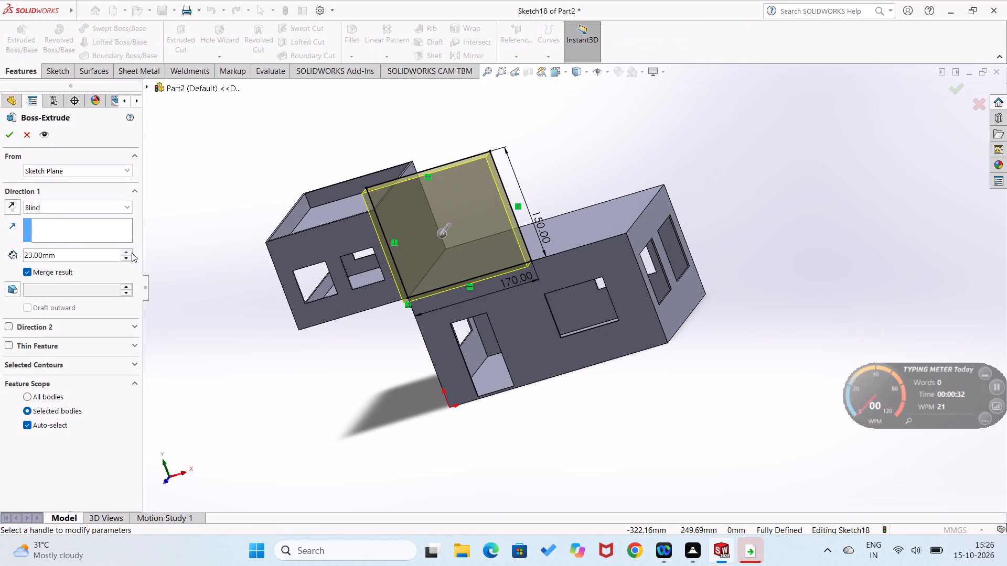
click(132, 253)
click(14, 204)
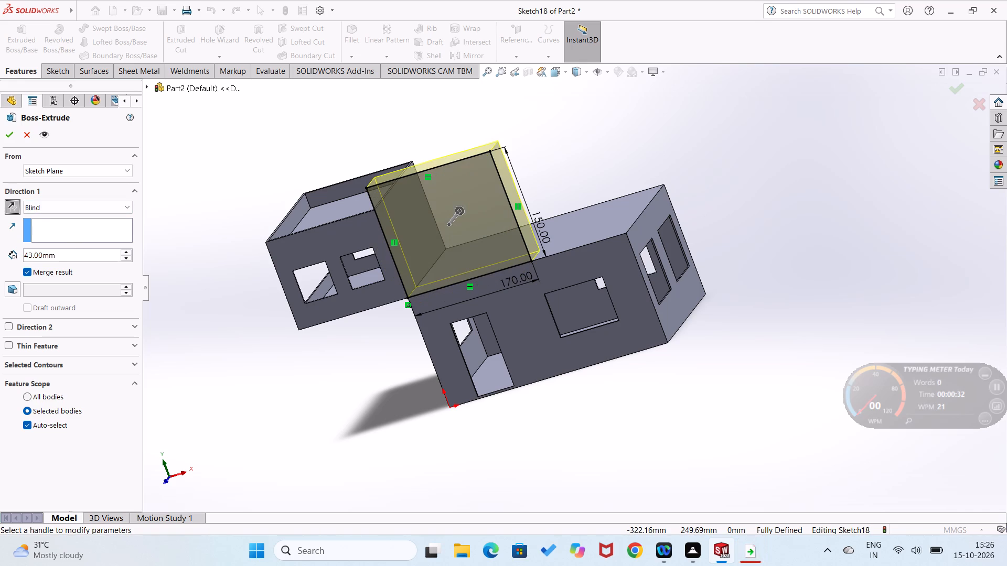
drag(101, 258, 24, 251)
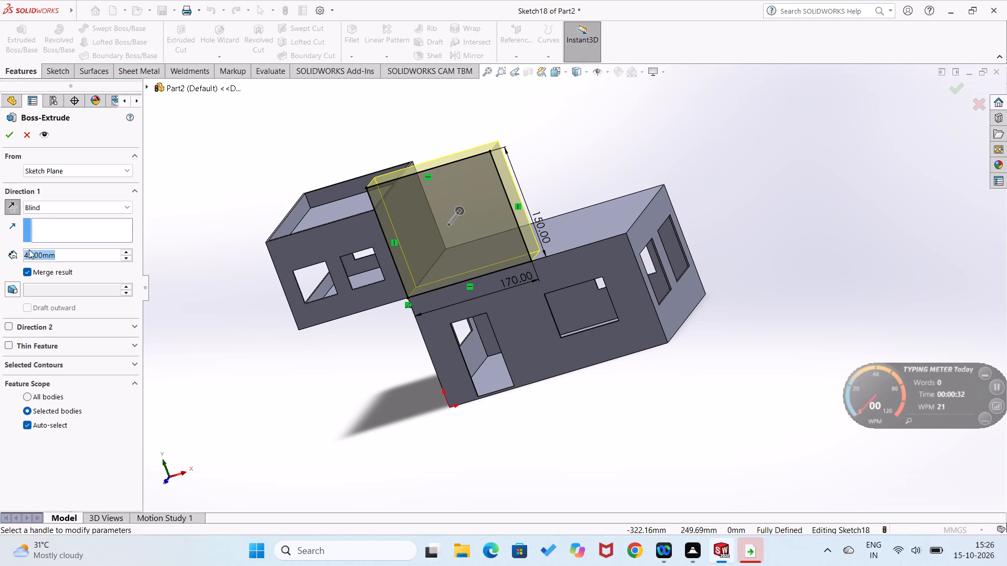
text(200)
key(Return)
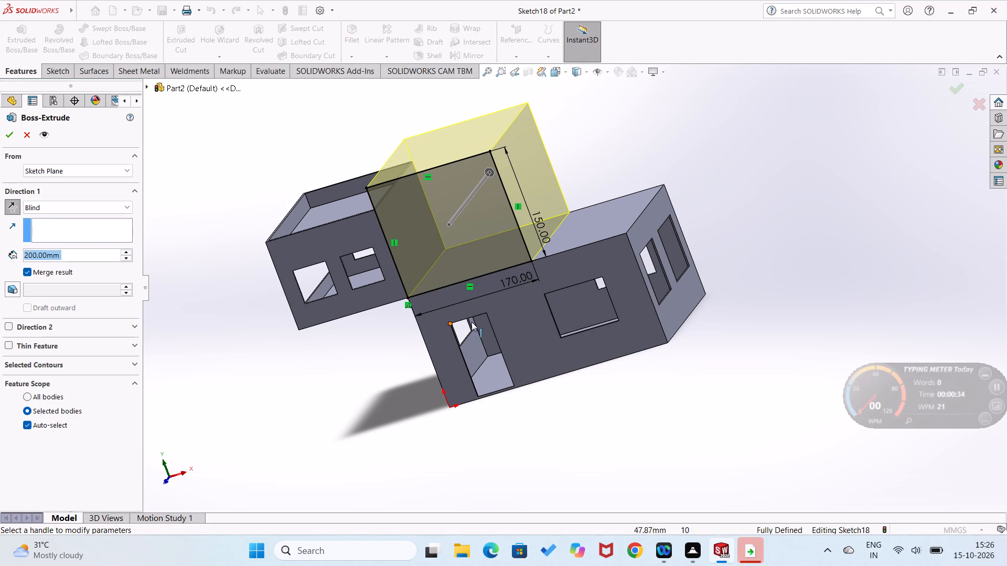
Increase the extrusion depth over the roof to 220 mm, and finally to 240 mm.
middle_drag(473, 322, 383, 478)
scroll(399, 466, up, 1)
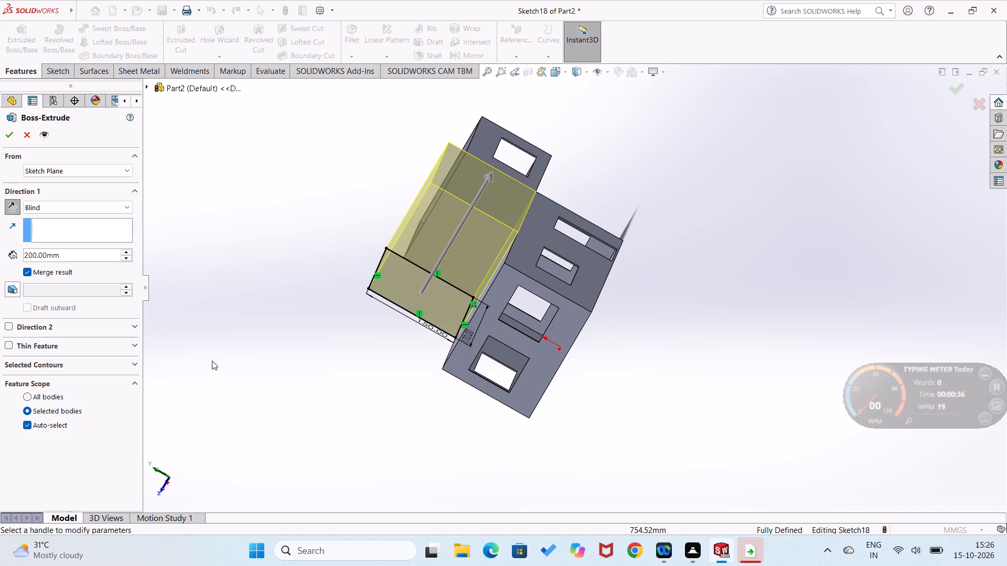
drag(74, 255, 35, 253)
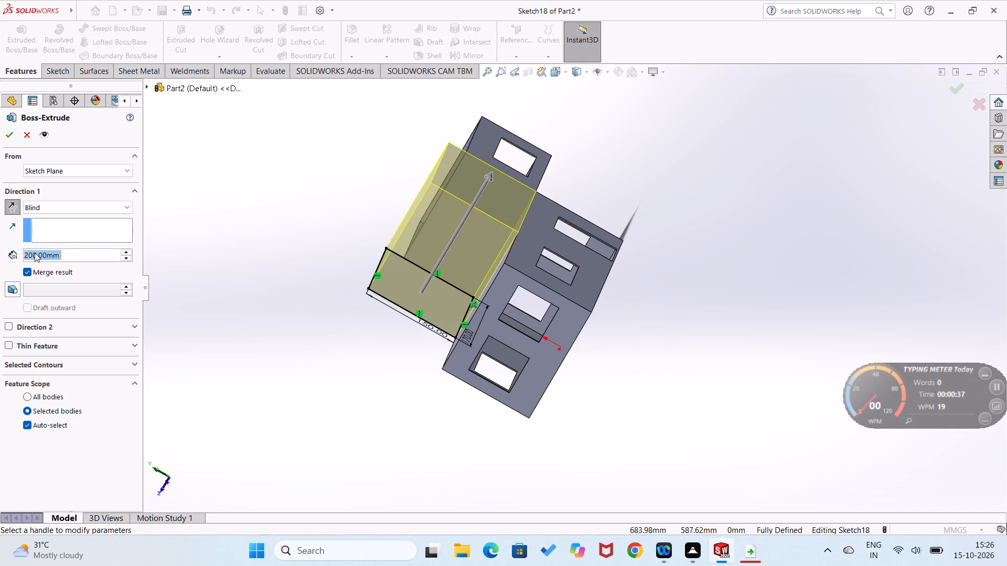
text(220)
key(Return)
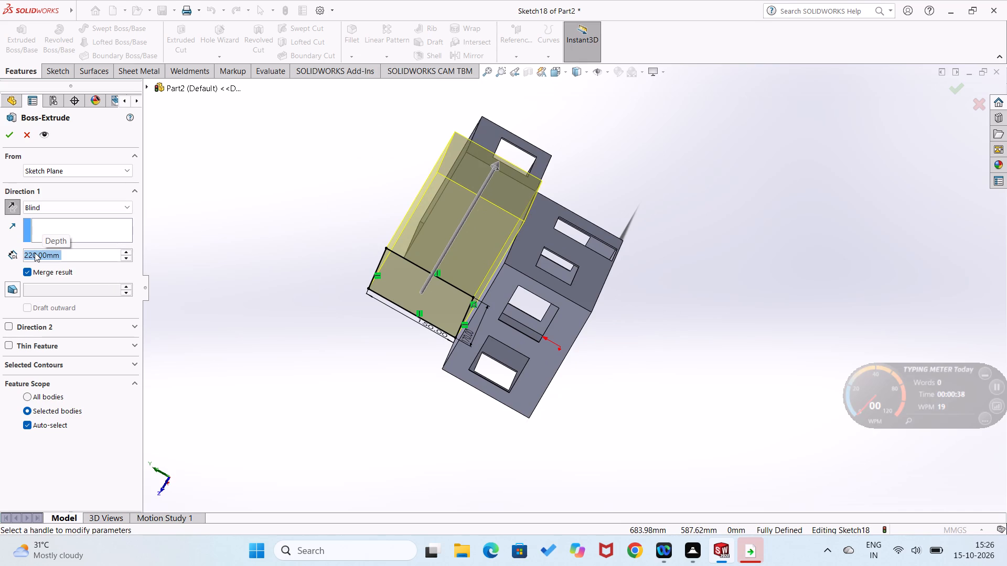
middle_drag(253, 401, 274, 362)
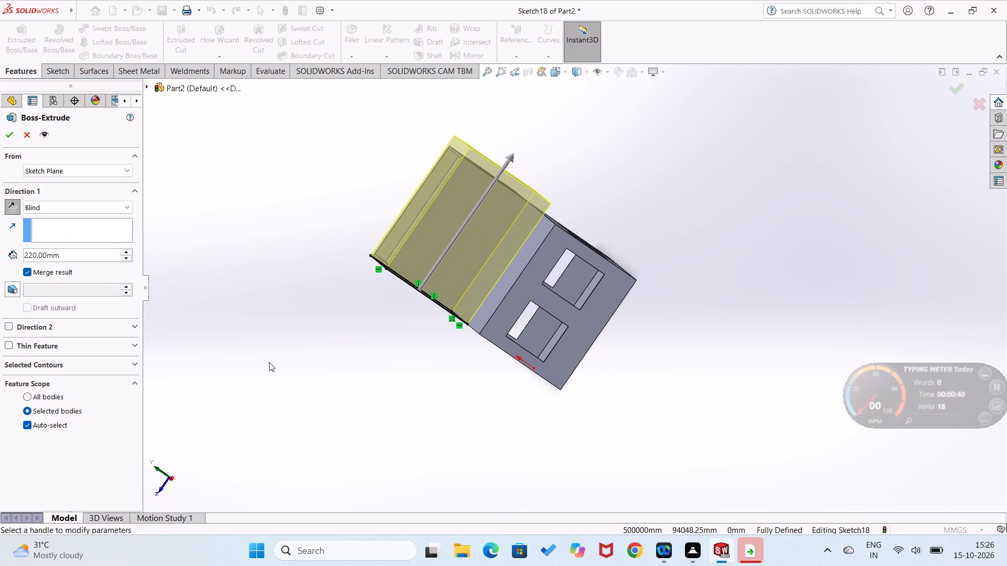
drag(70, 257, 34, 254)
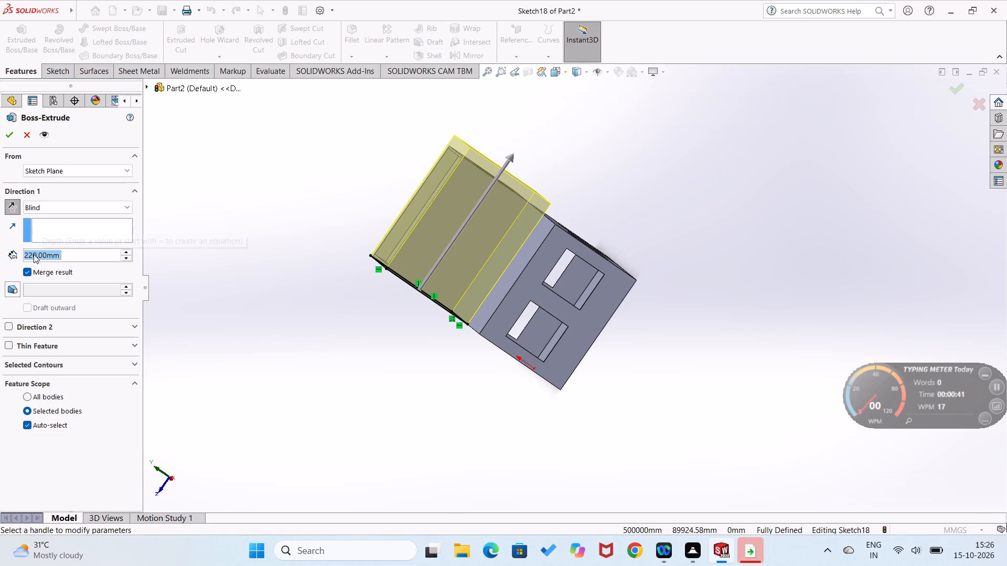
text(240)
key(Return)
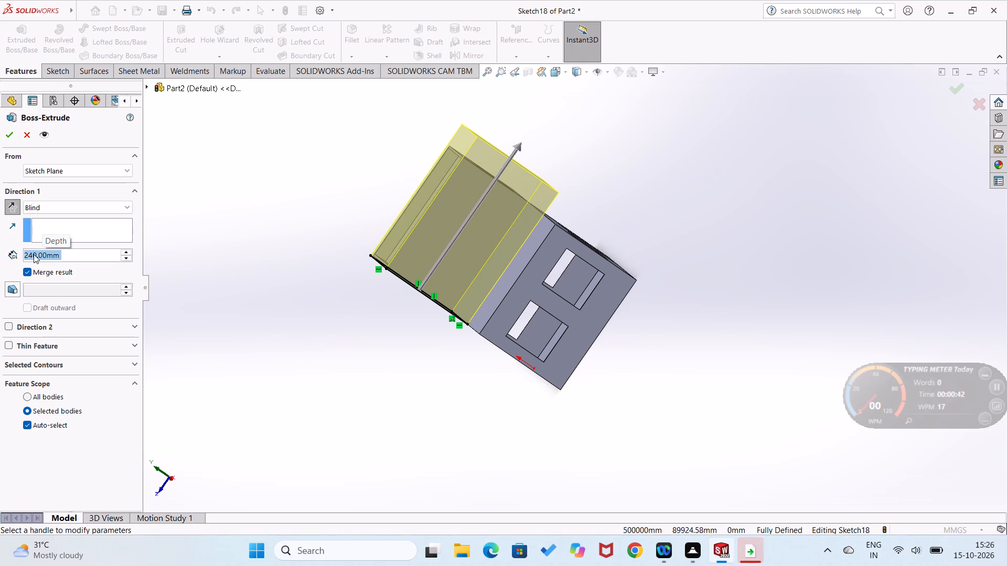
Add a second direction of 40 mm projecting past the door-and-window face and complete the extrusion.
click(4, 329)
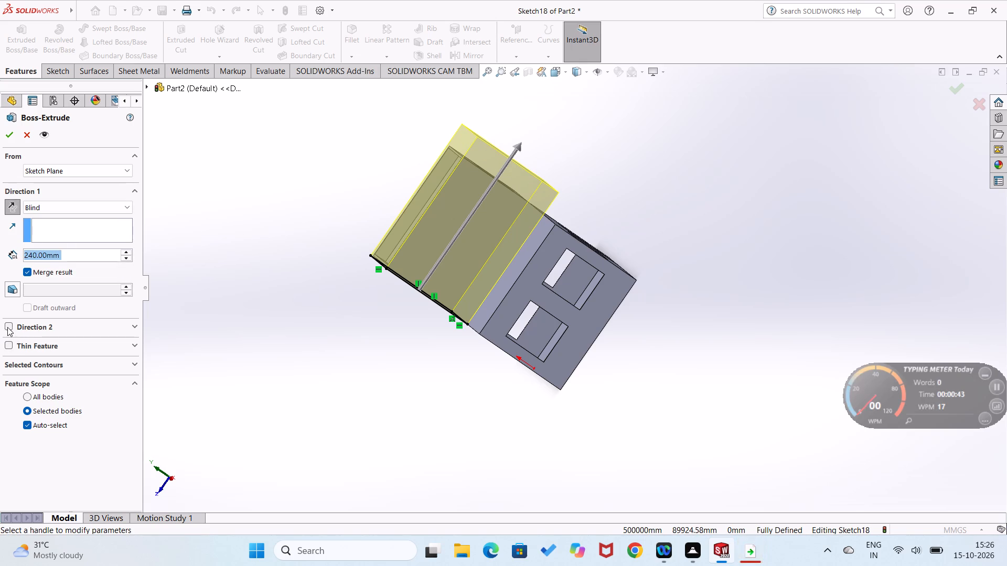
click(9, 325)
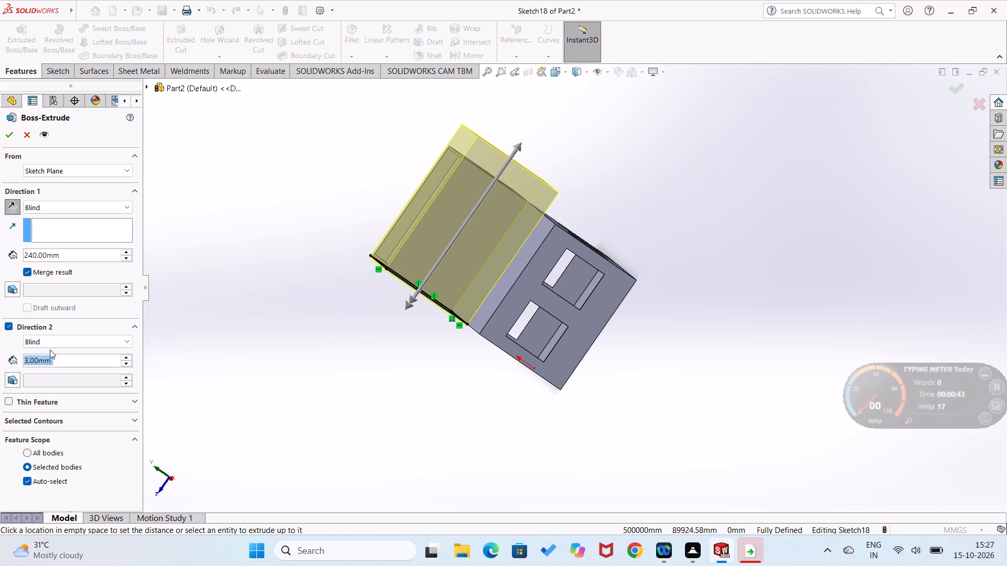
text(40)
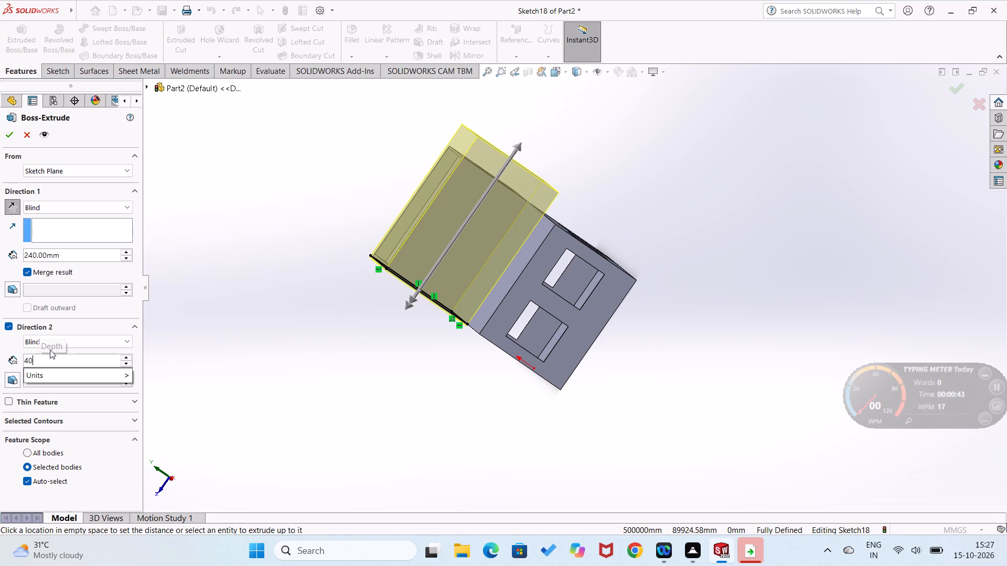
key(Return)
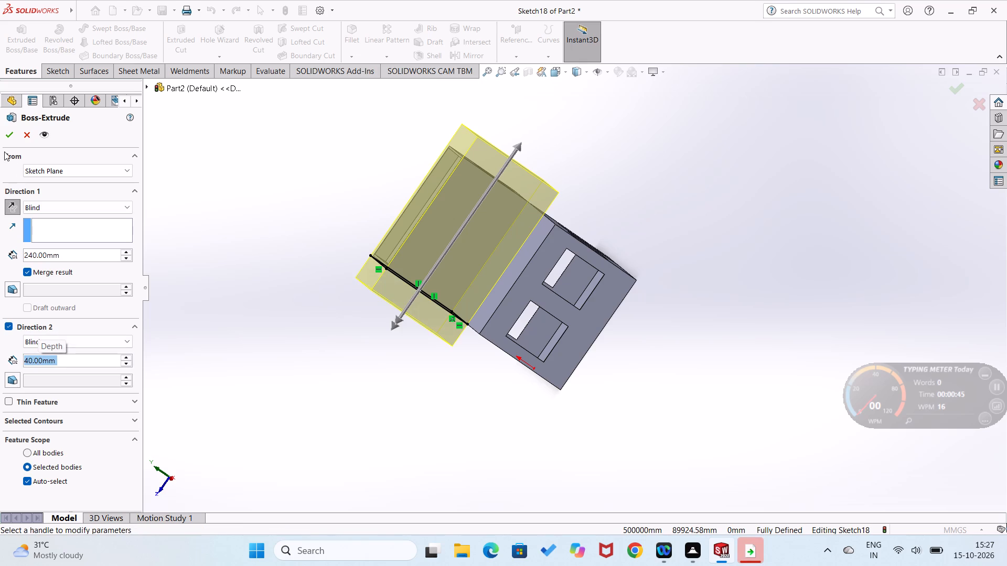
click(12, 135)
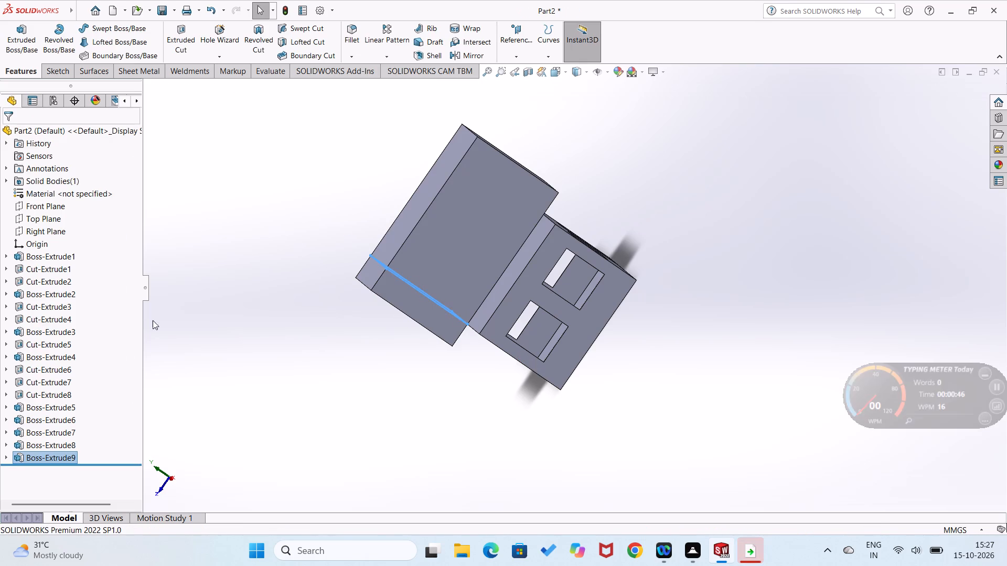
click(159, 345)
Sketch a corner rectangle about 159 by 136 mm on the front face of the tall upper block, just inside its edges.
middle_drag(218, 375, 323, 306)
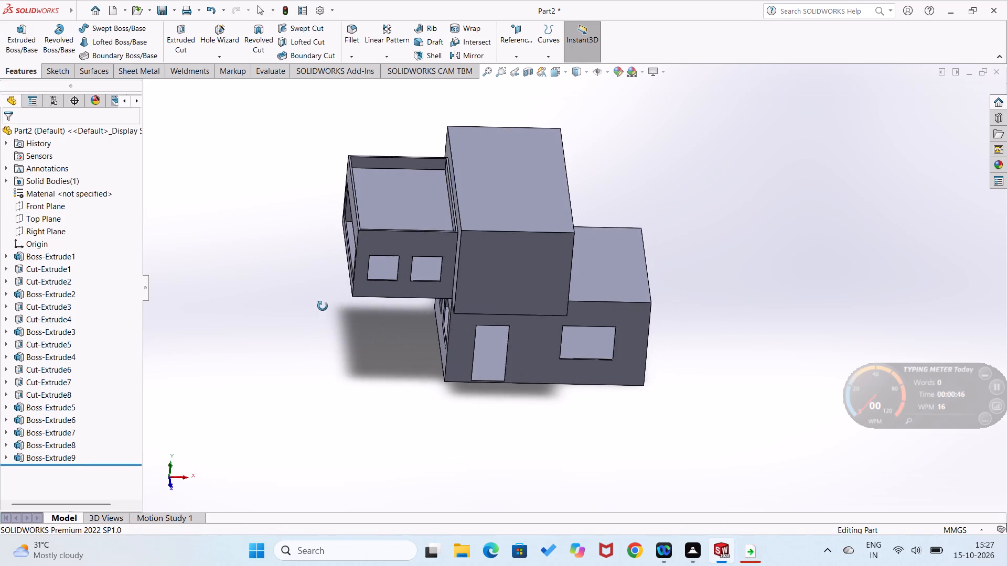
middle_drag(323, 306, 323, 281)
right_click(479, 261)
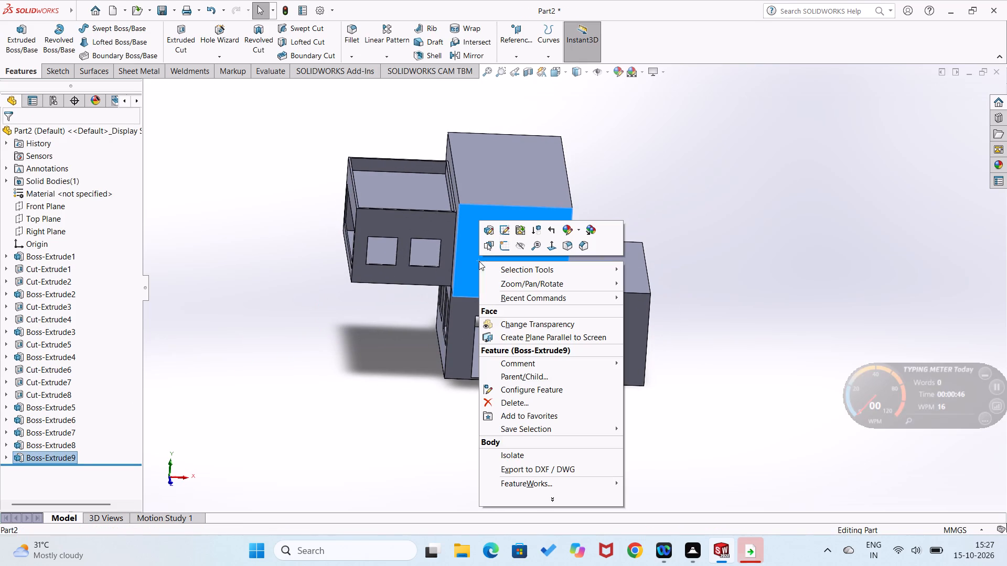
click(505, 243)
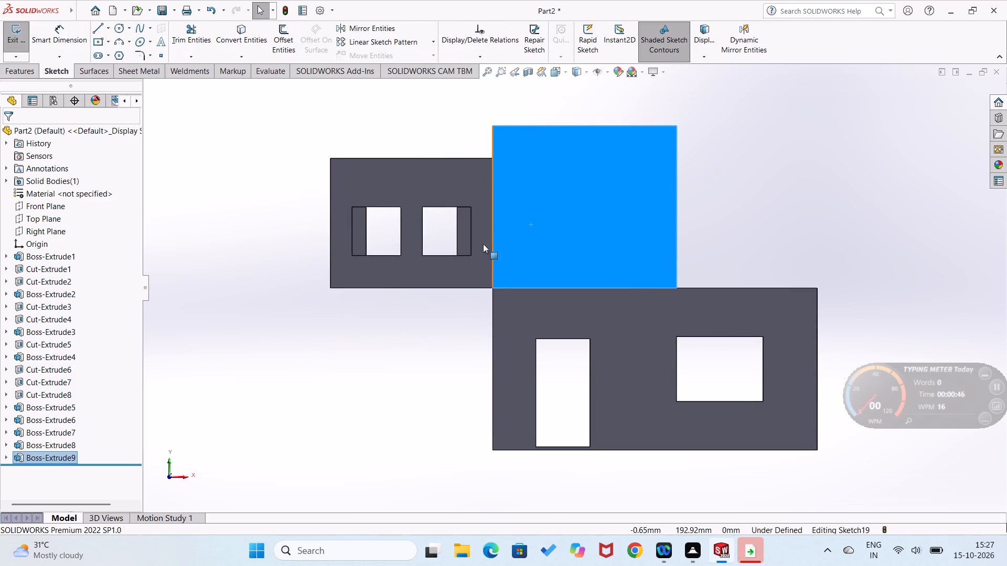
right_drag(383, 340, 351, 444)
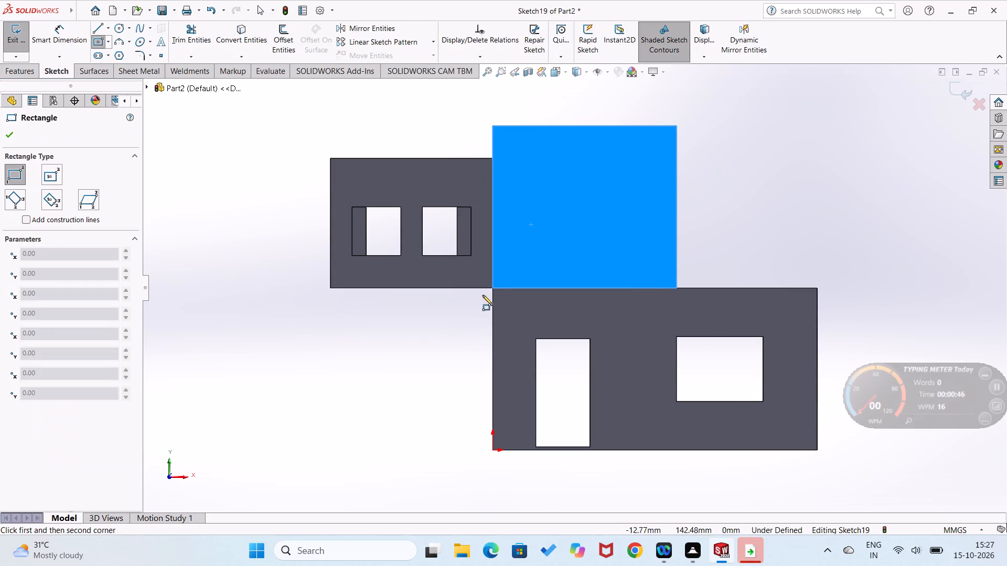
click(498, 280)
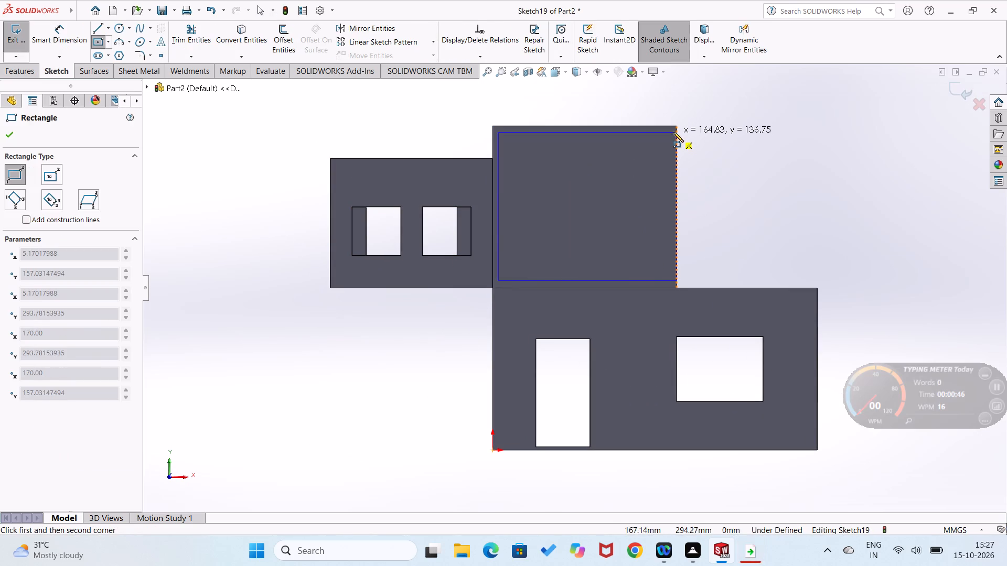
scroll(673, 132, down, 3)
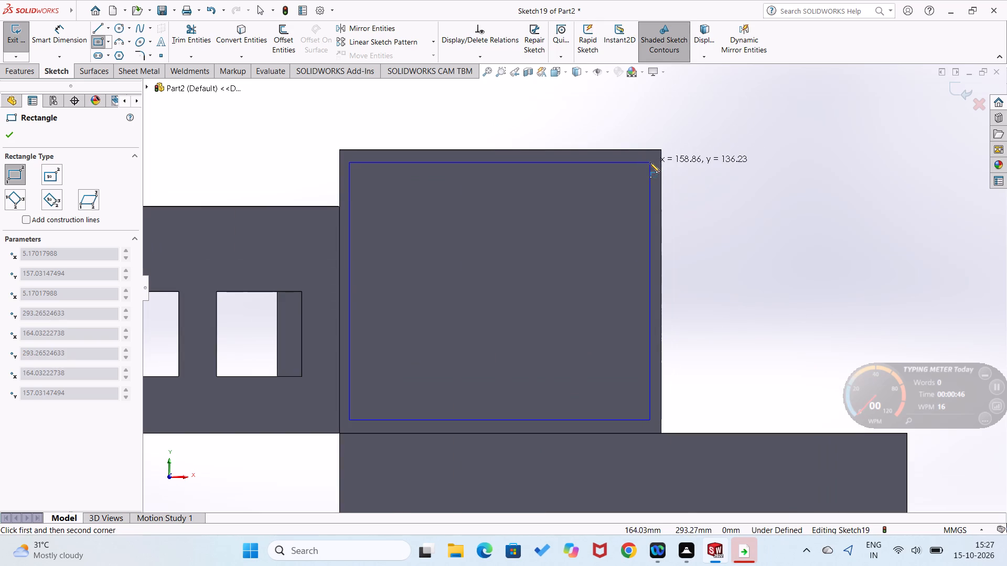
click(650, 162)
Dimension the rectangle's bottom and right sides 3 mm from the matching edges of the block face.
right_drag(712, 242, 698, 171)
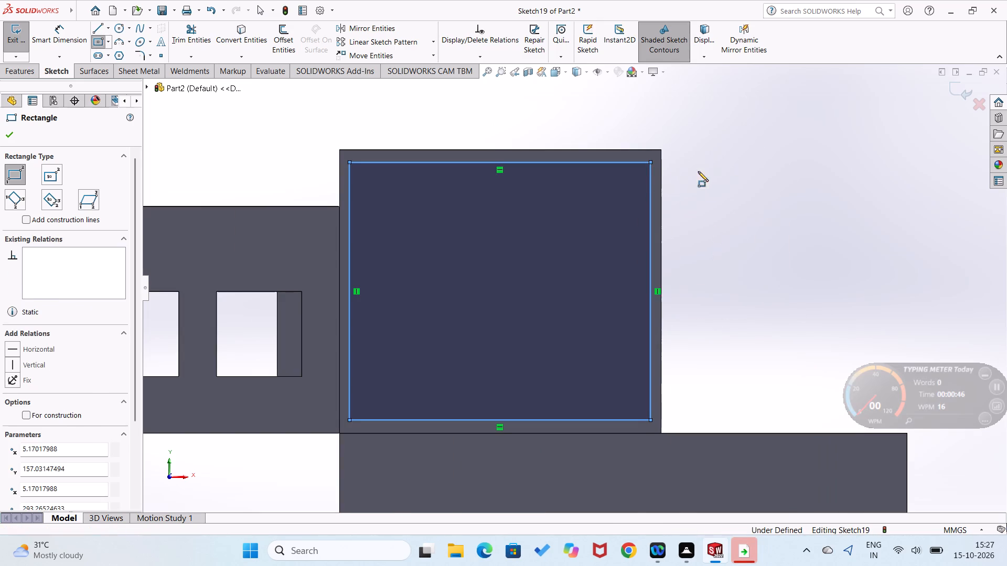
right_drag(698, 171, 698, 162)
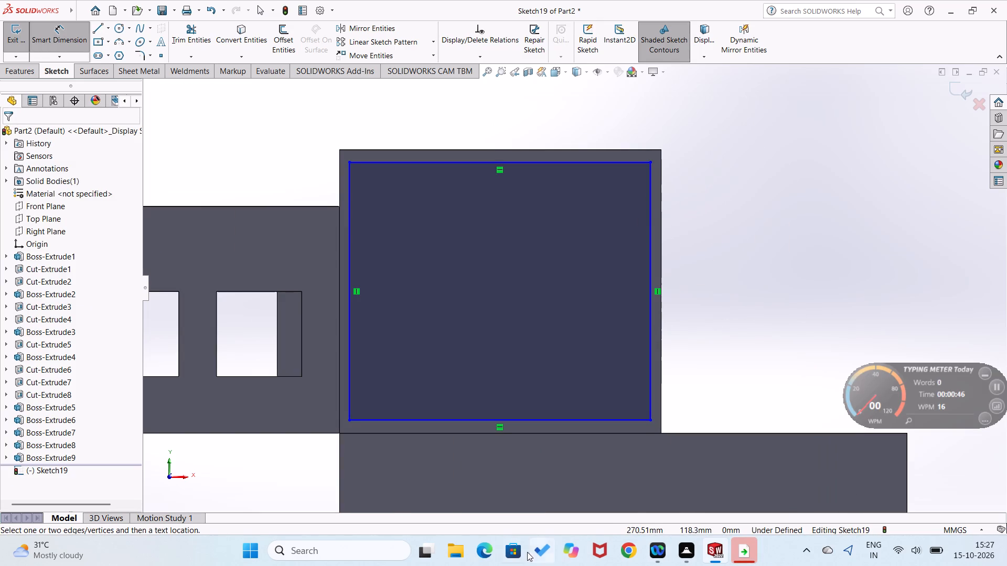
click(609, 435)
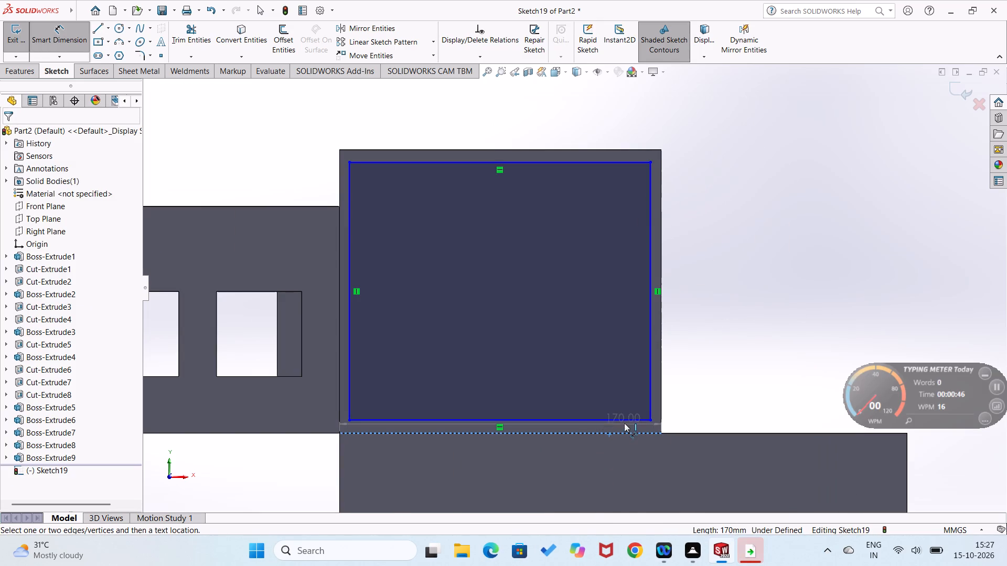
click(630, 420)
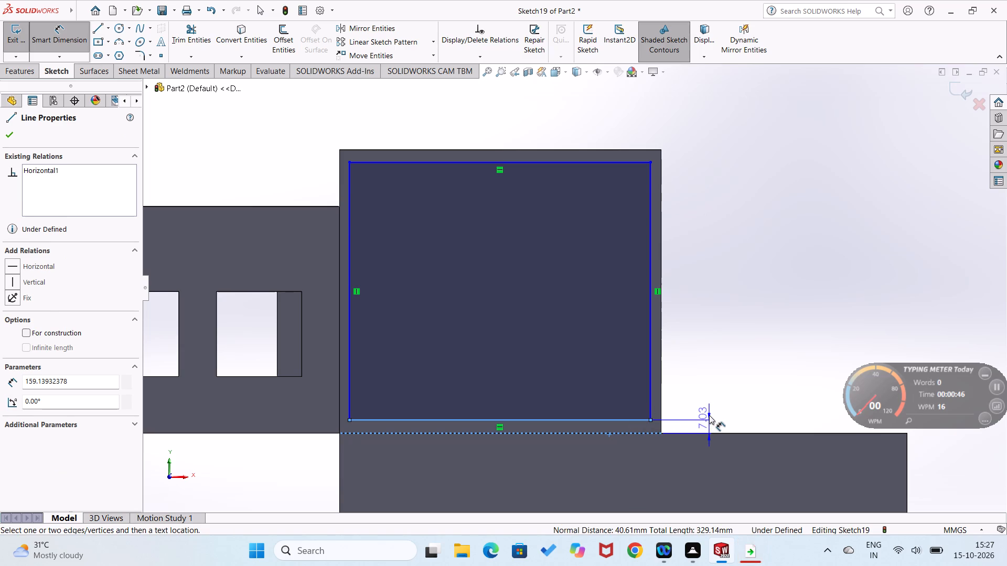
click(709, 415)
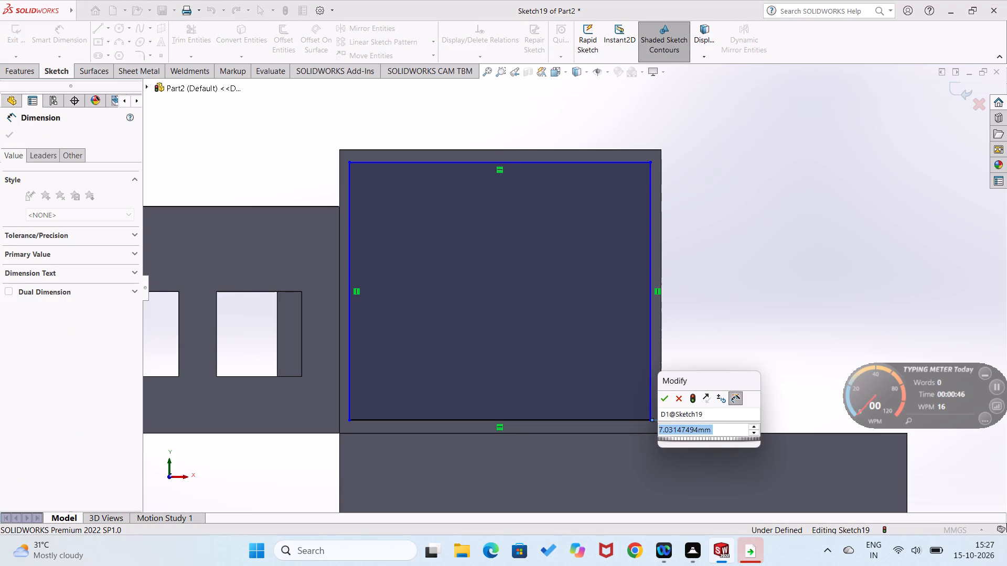
key(3)
key(Return)
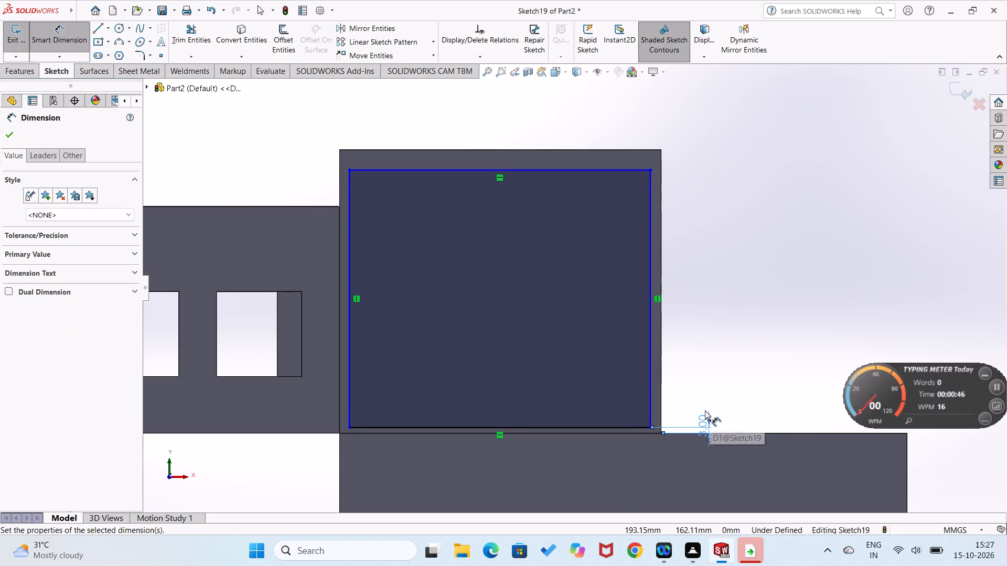
click(662, 384)
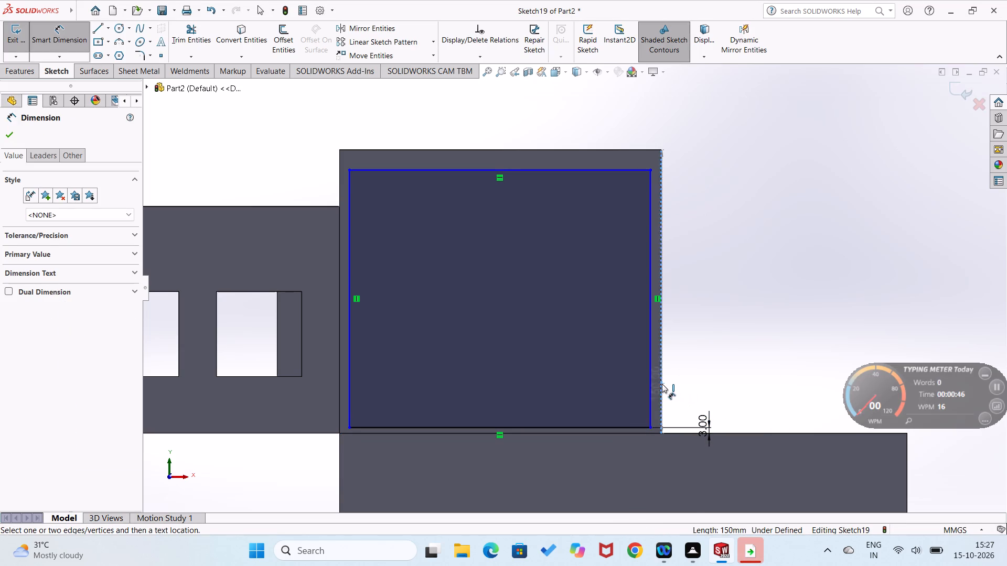
click(650, 384)
click(682, 385)
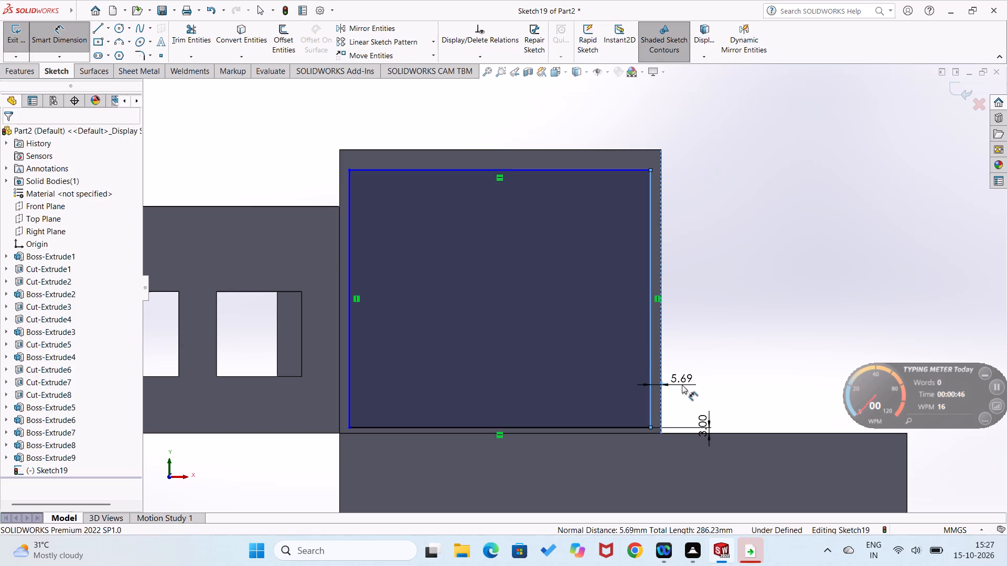
key(3)
key(Return)
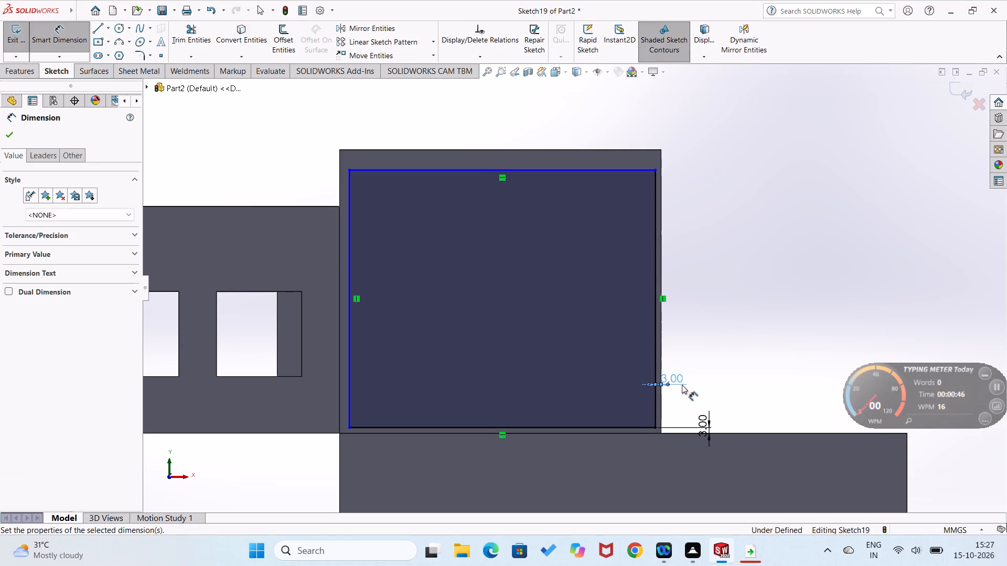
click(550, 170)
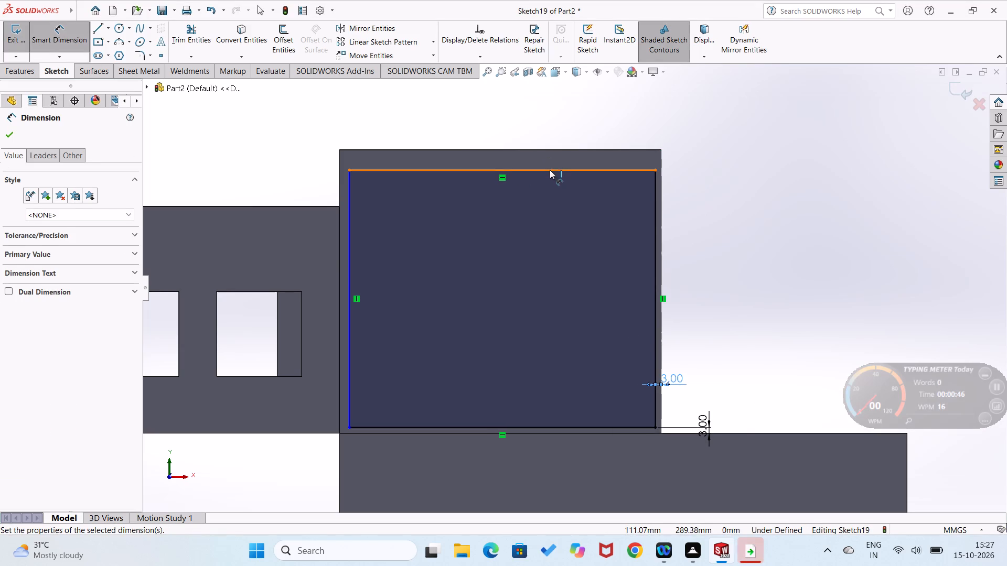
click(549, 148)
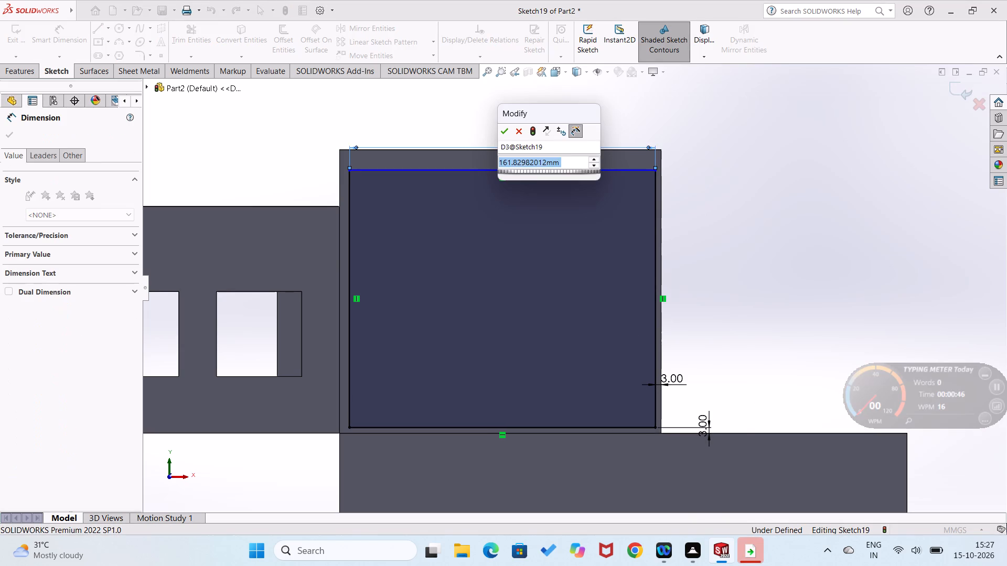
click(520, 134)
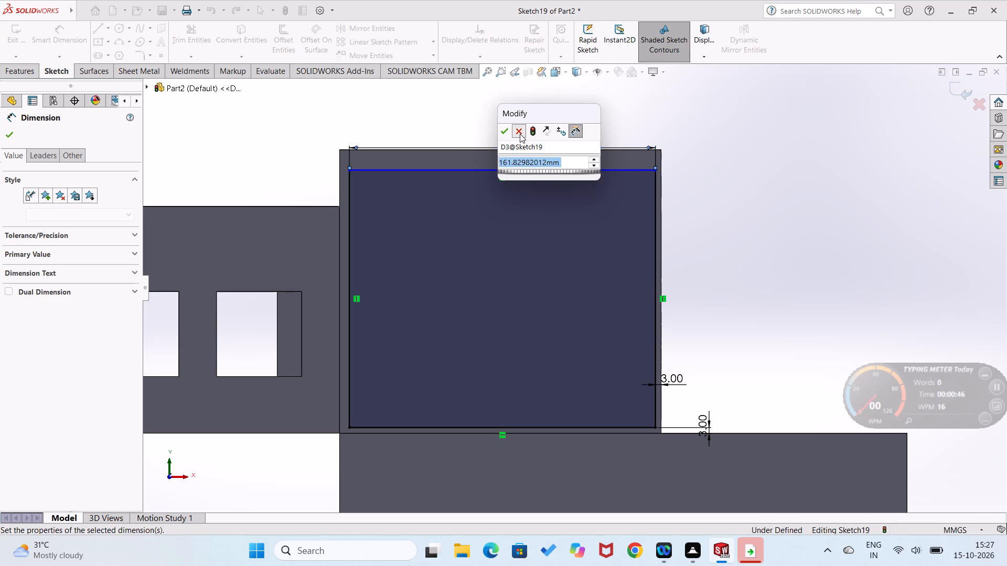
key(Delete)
Dimension the rectangle's top and left sides 3 mm from the matching edges of the block face.
click(541, 171)
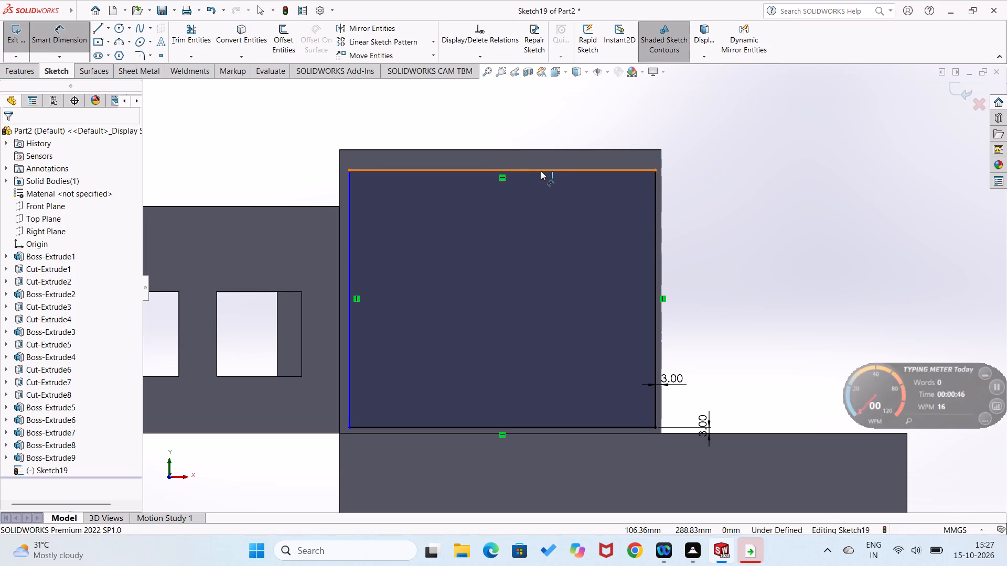
click(558, 149)
click(559, 131)
key(3)
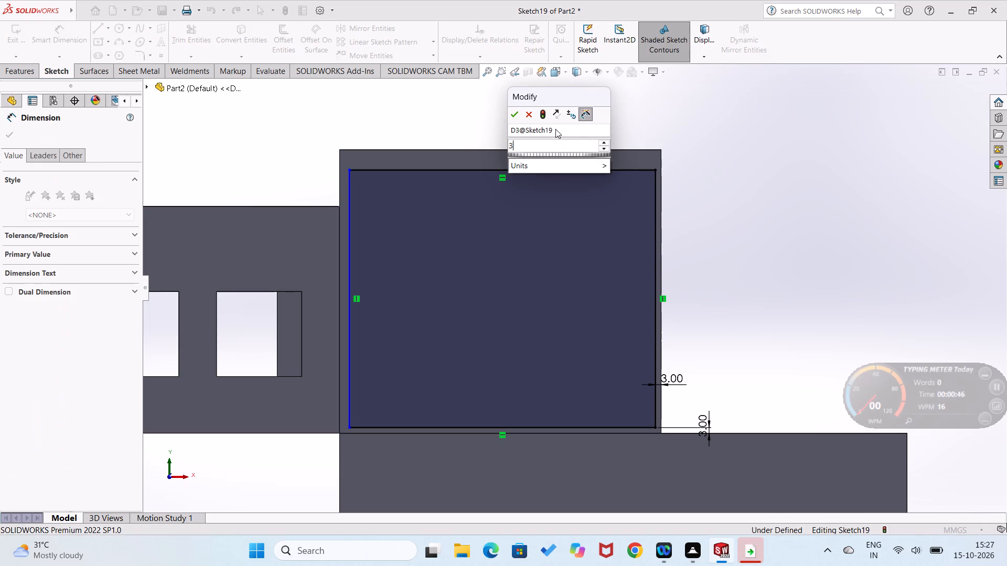
key(Return)
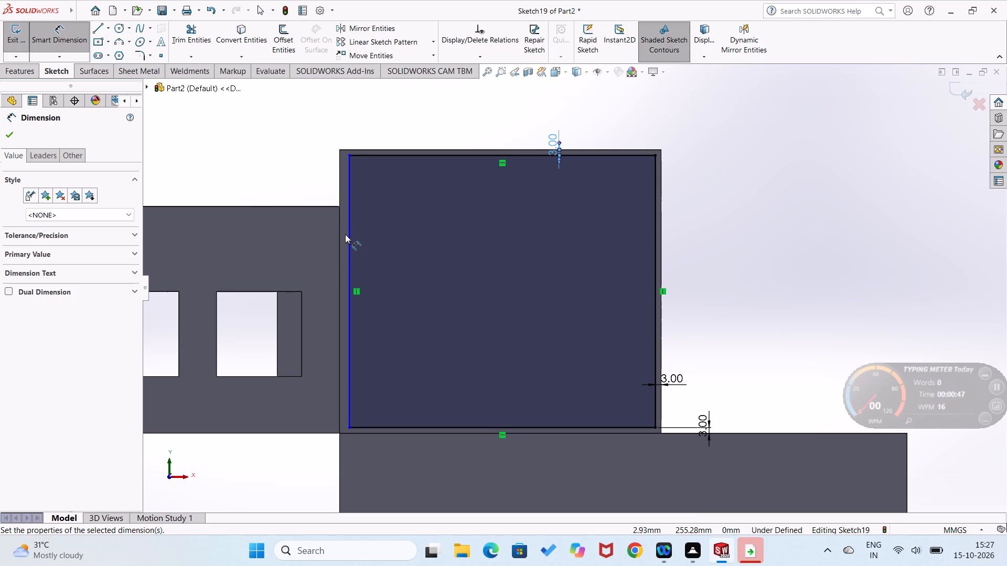
click(348, 235)
click(339, 194)
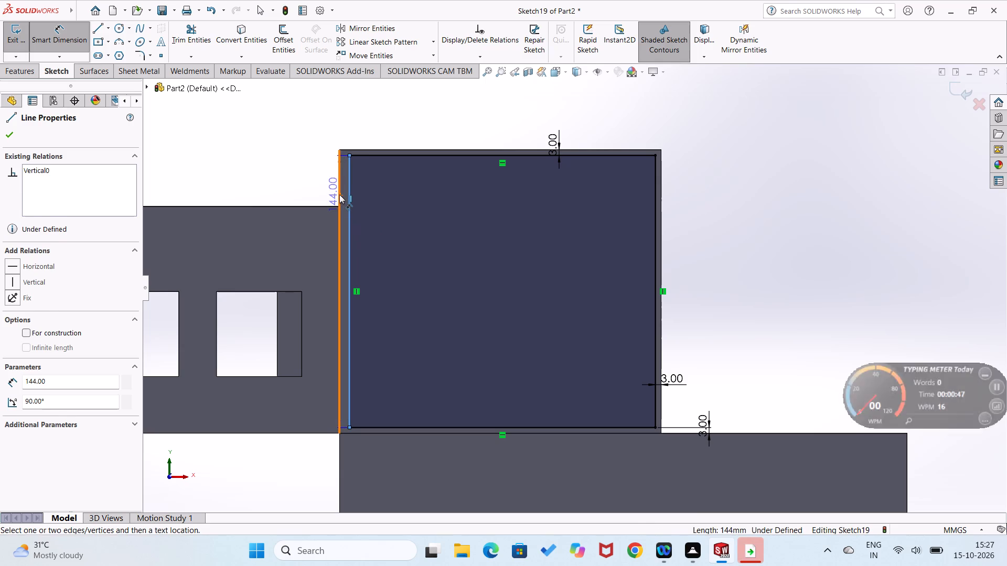
click(323, 188)
key(3)
key(Return)
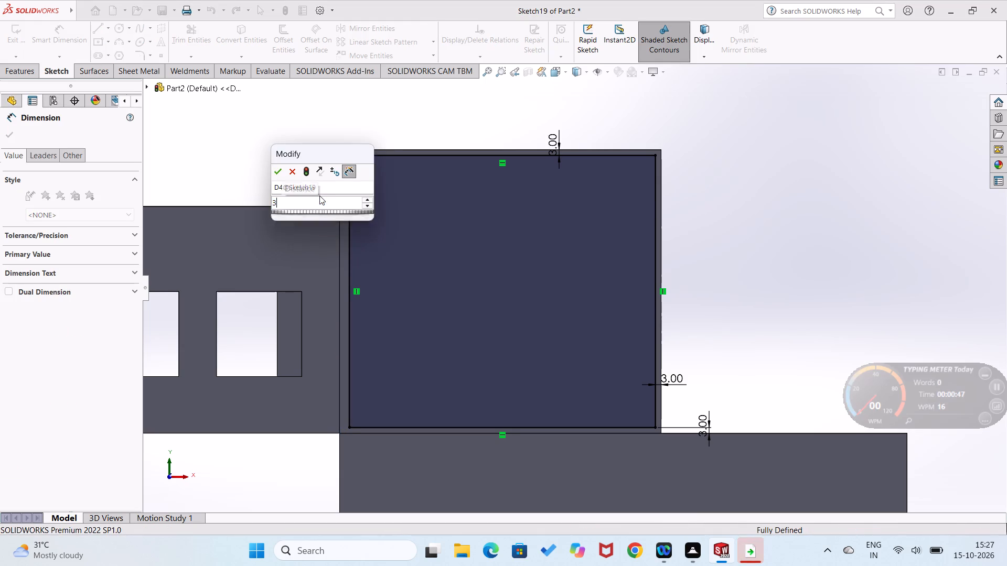
Extrude-cut the inset rectangle 270 mm deep into the tall upper block to hollow it out.
click(3, 71)
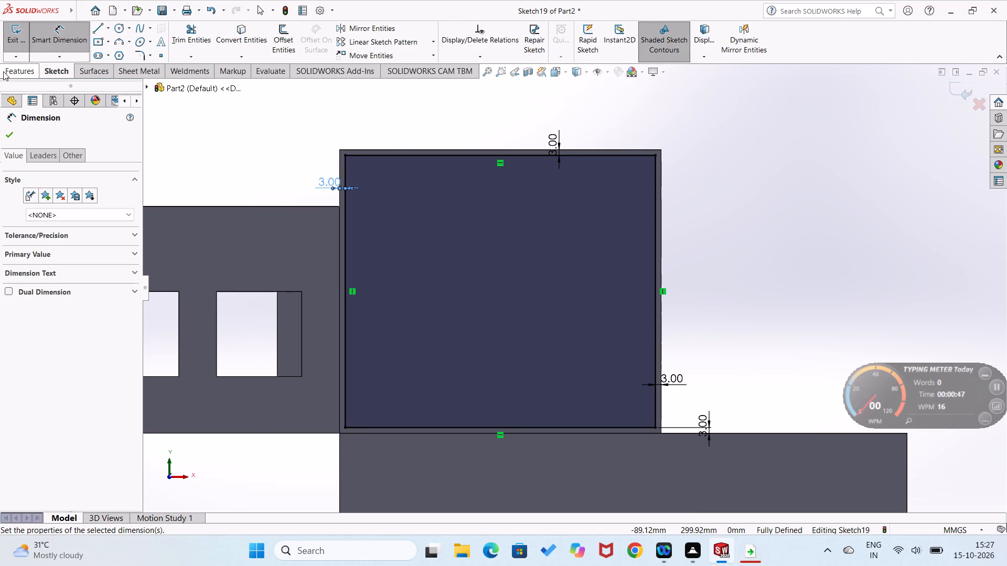
click(181, 46)
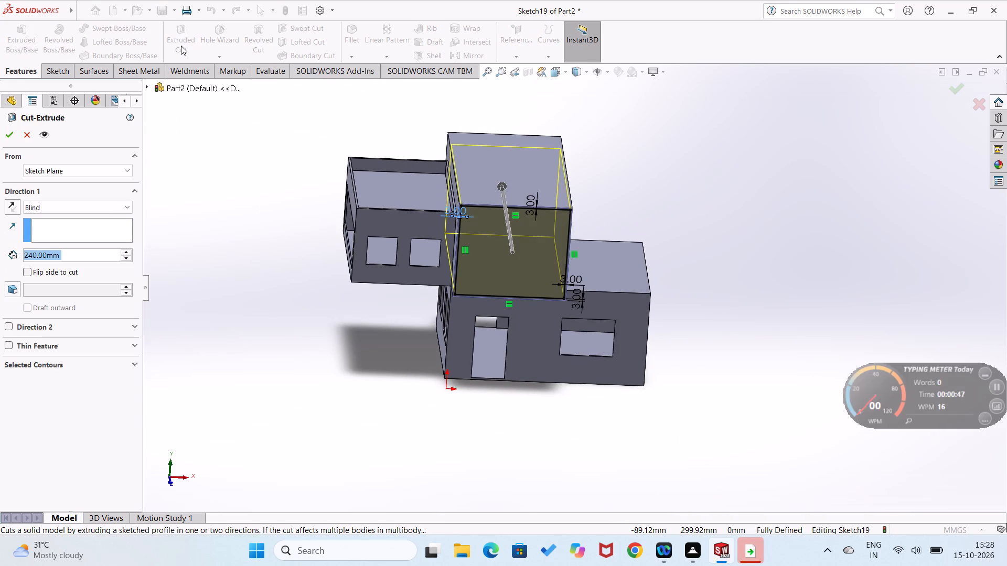
middle_drag(341, 175, 323, 304)
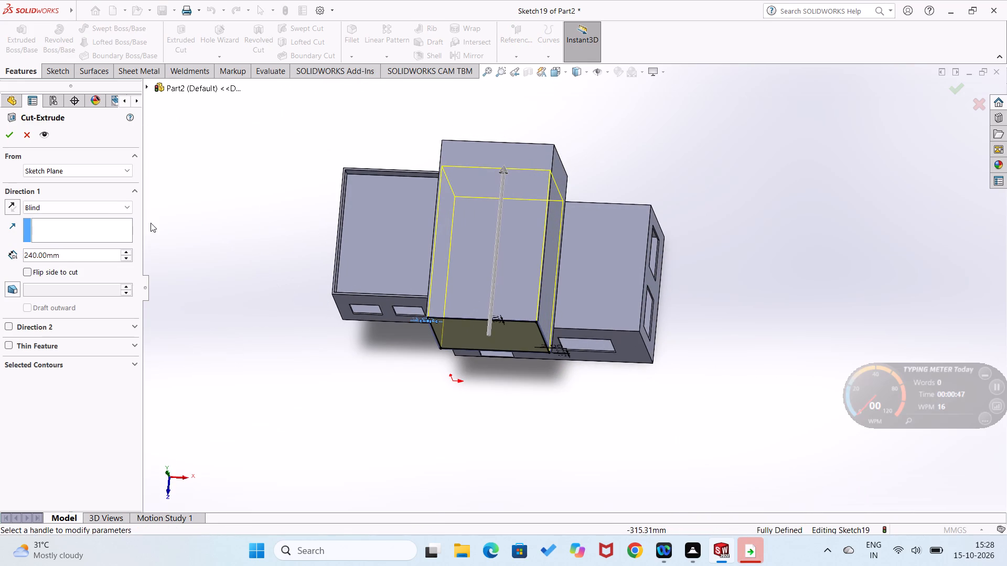
click(124, 251)
click(124, 251)
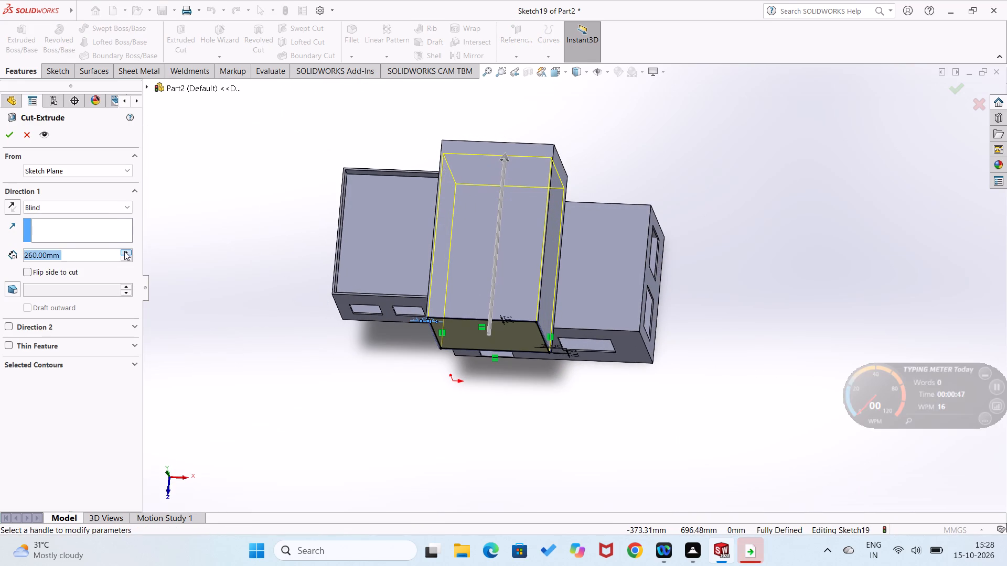
click(124, 251)
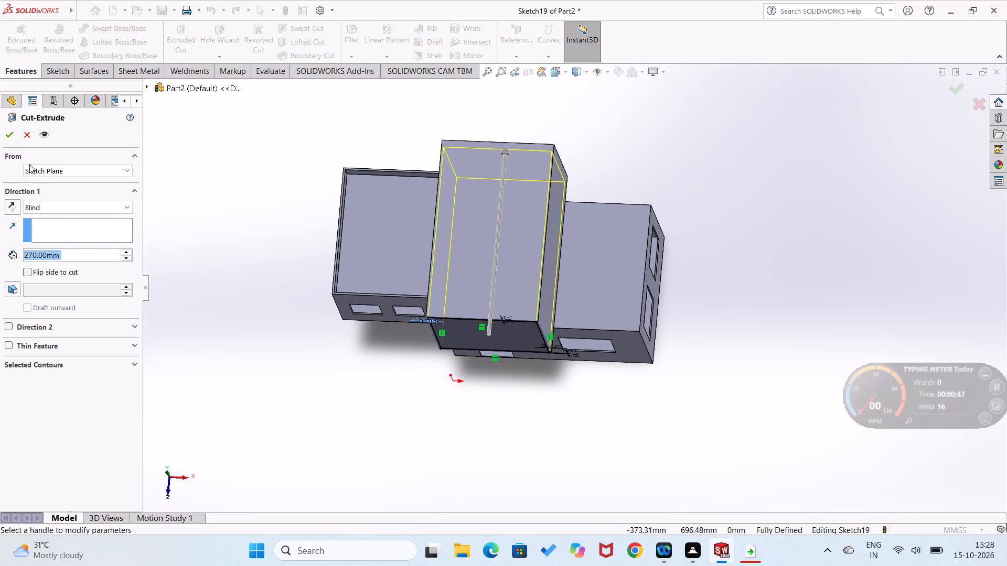
click(10, 133)
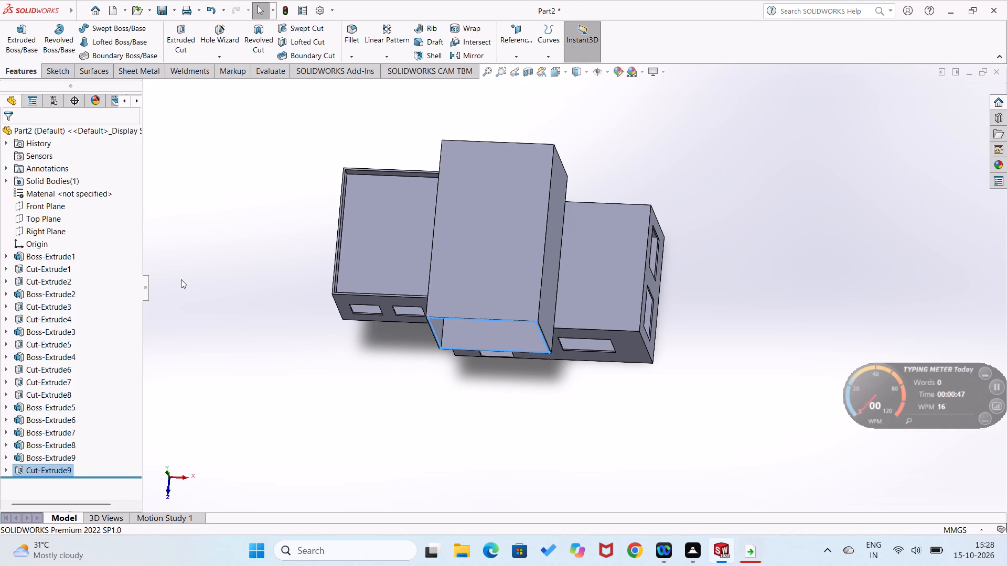
Sketch a rectangle about 140 mm high over the front part of the hollowed block's outer side face, above the two-window wall.
click(205, 298)
middle_drag(264, 344, 280, 160)
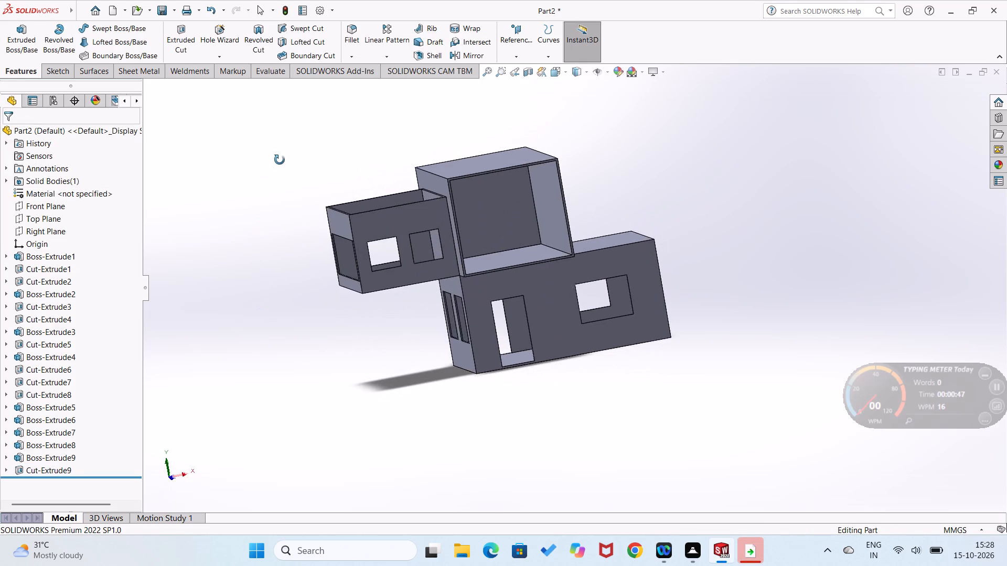
middle_drag(280, 160, 210, 242)
scroll(210, 242, up, 1)
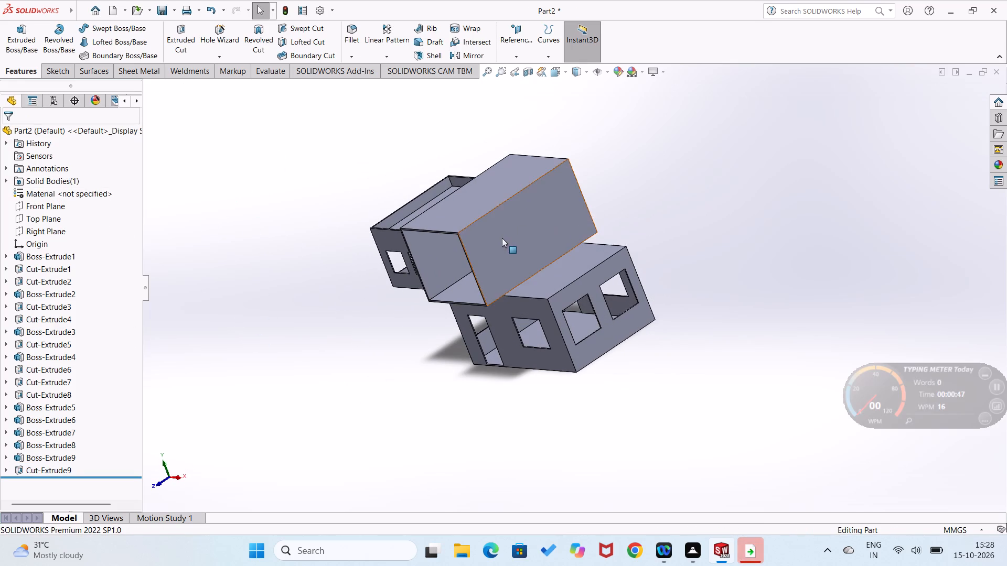
right_click(502, 238)
click(528, 221)
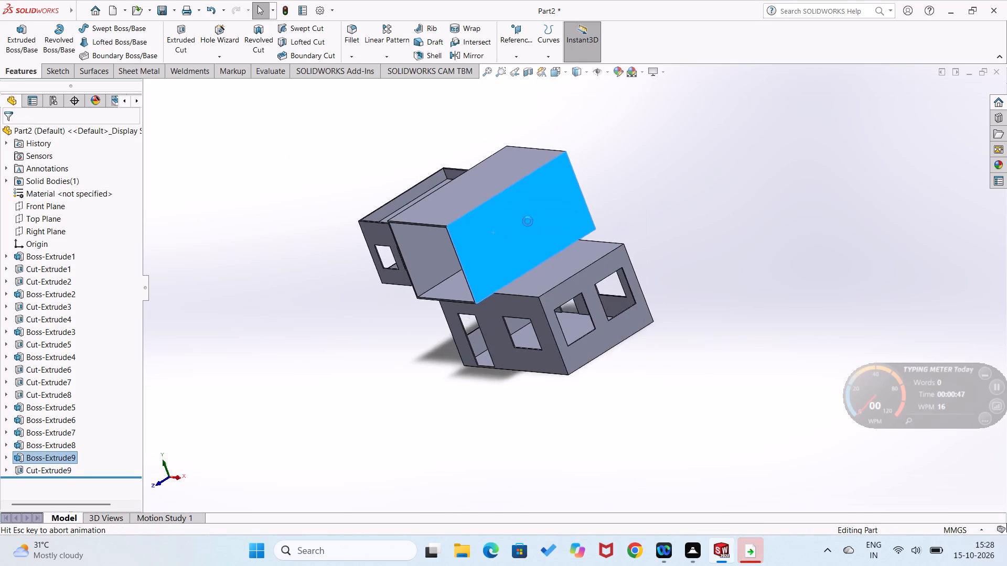
right_drag(285, 242, 306, 371)
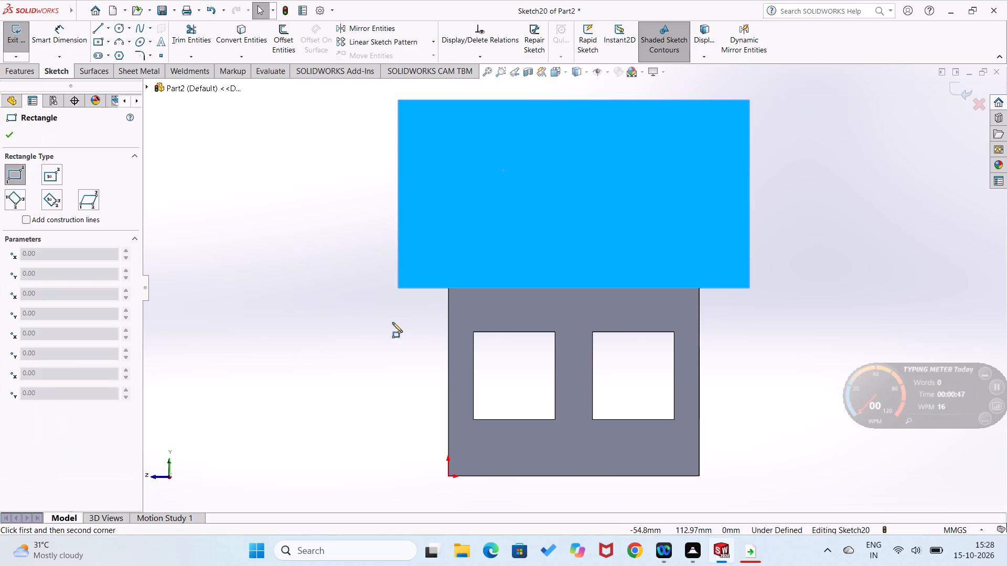
click(406, 280)
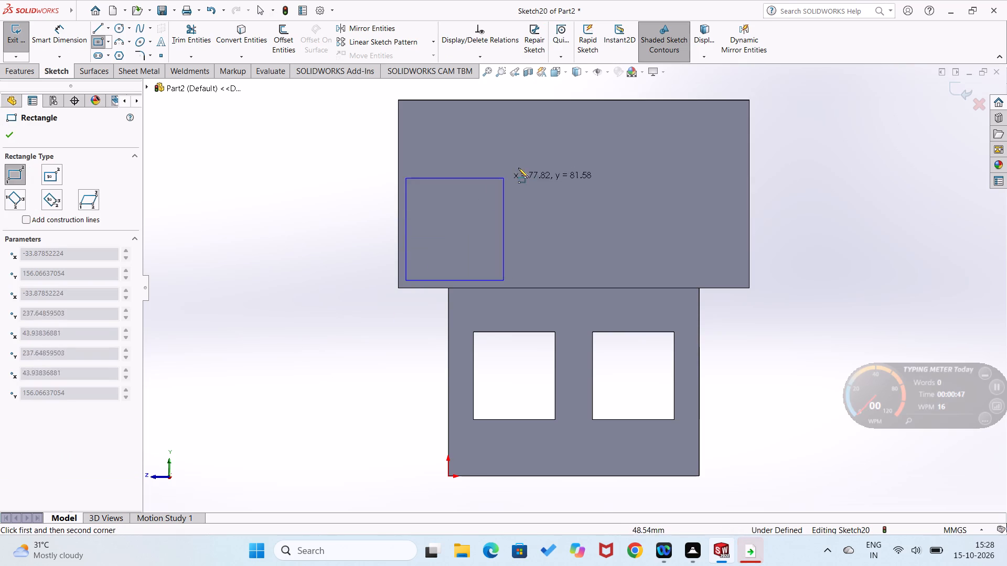
click(568, 105)
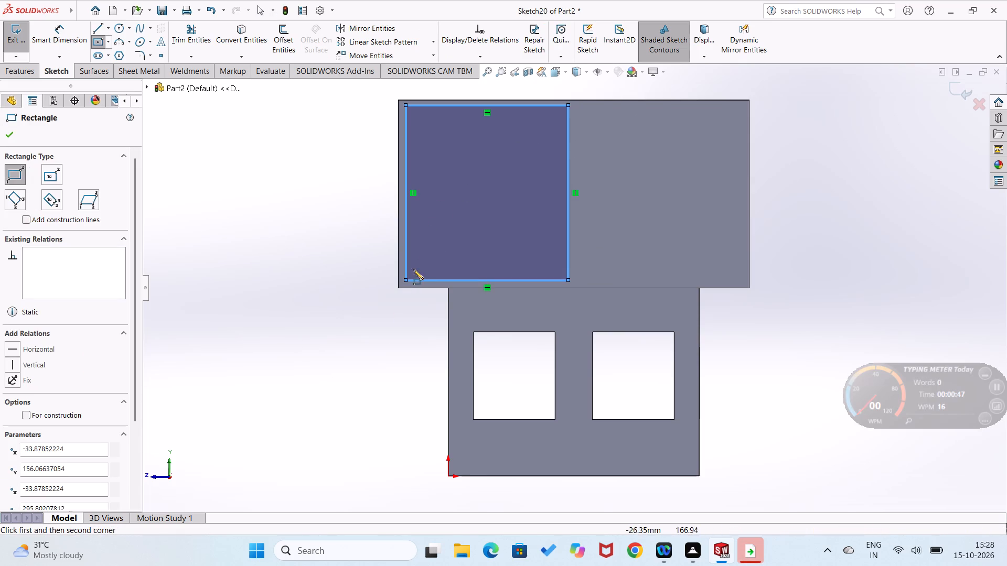
Dimension the rectangle's bottom side 20 mm above the block's lower edge and its height as 120 mm.
click(344, 307)
right_drag(334, 330, 349, 209)
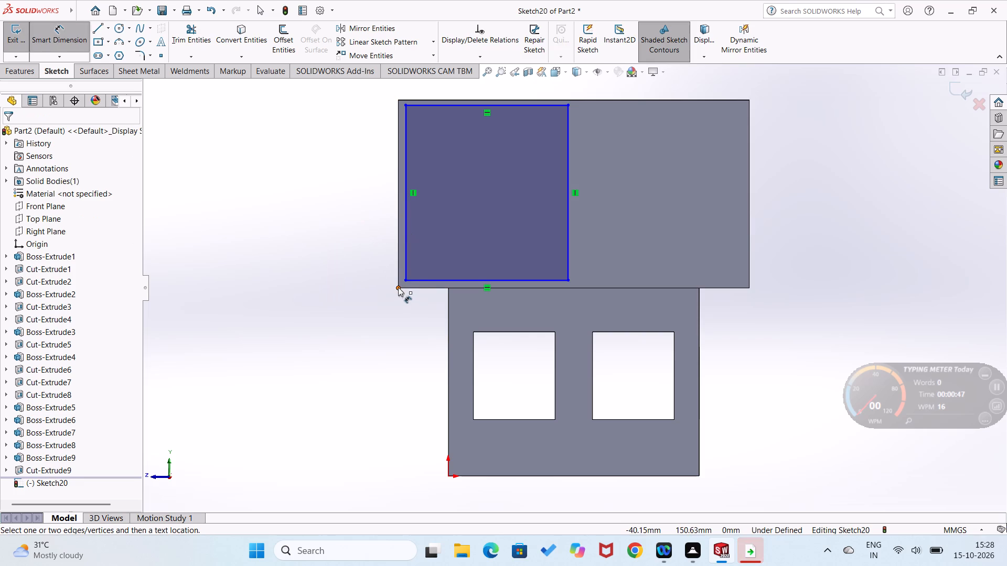
click(398, 287)
click(408, 279)
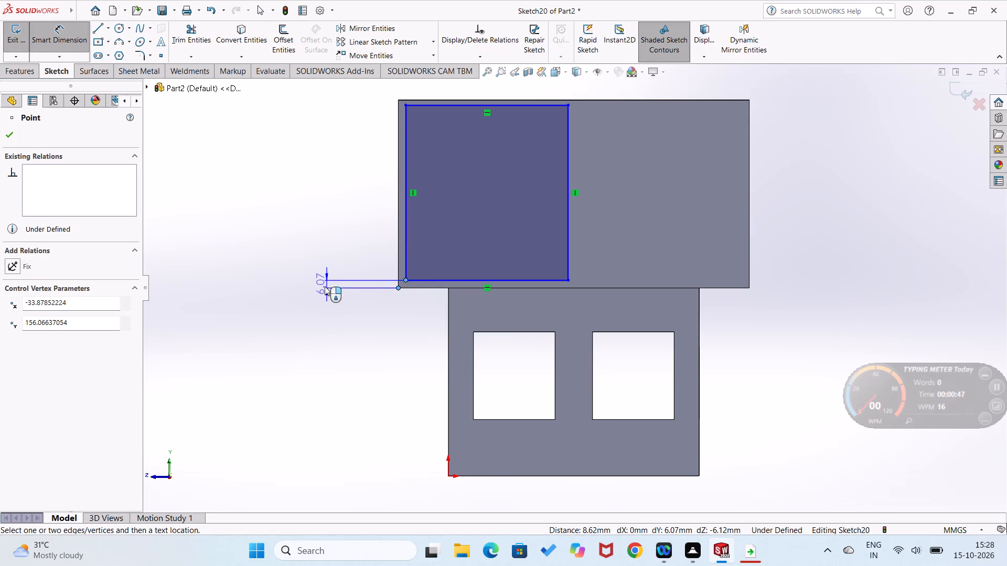
click(324, 287)
text(20)
key(Return)
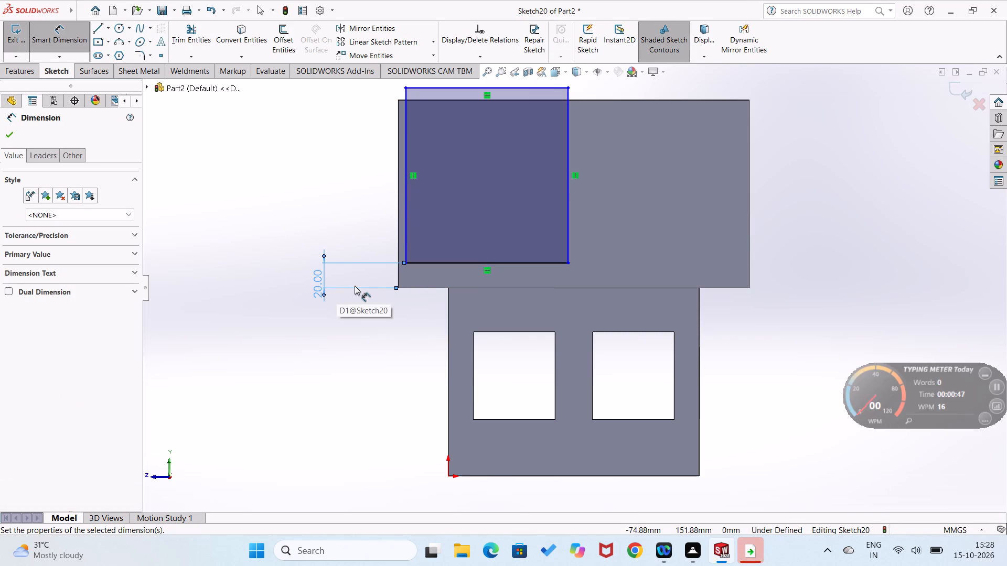
click(405, 238)
click(362, 243)
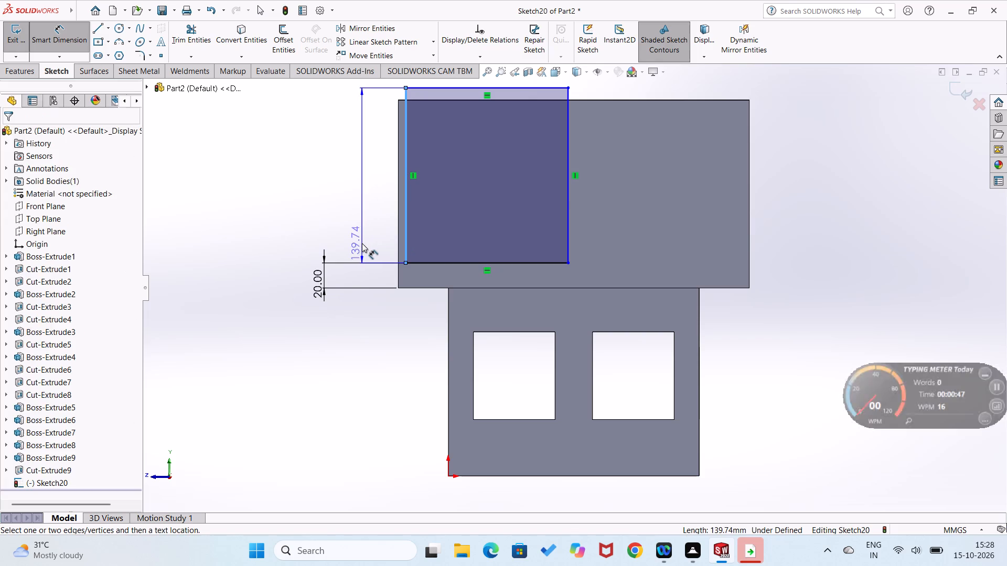
text(120)
key(Return)
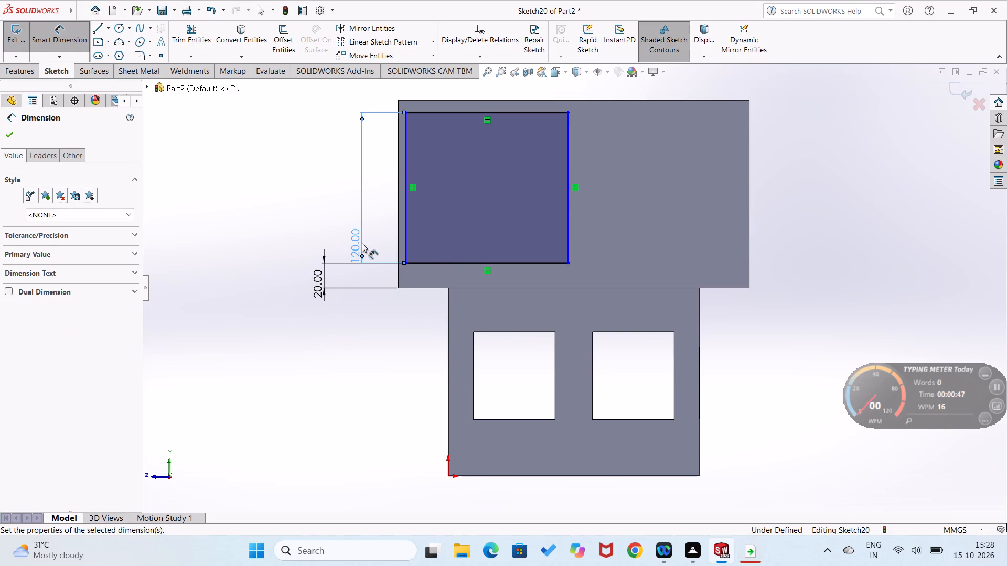
click(368, 348)
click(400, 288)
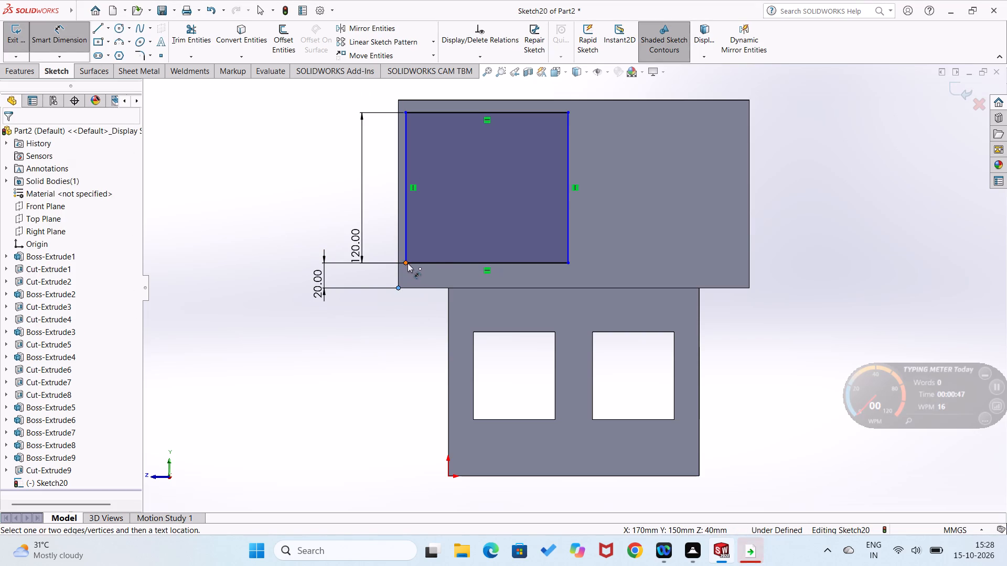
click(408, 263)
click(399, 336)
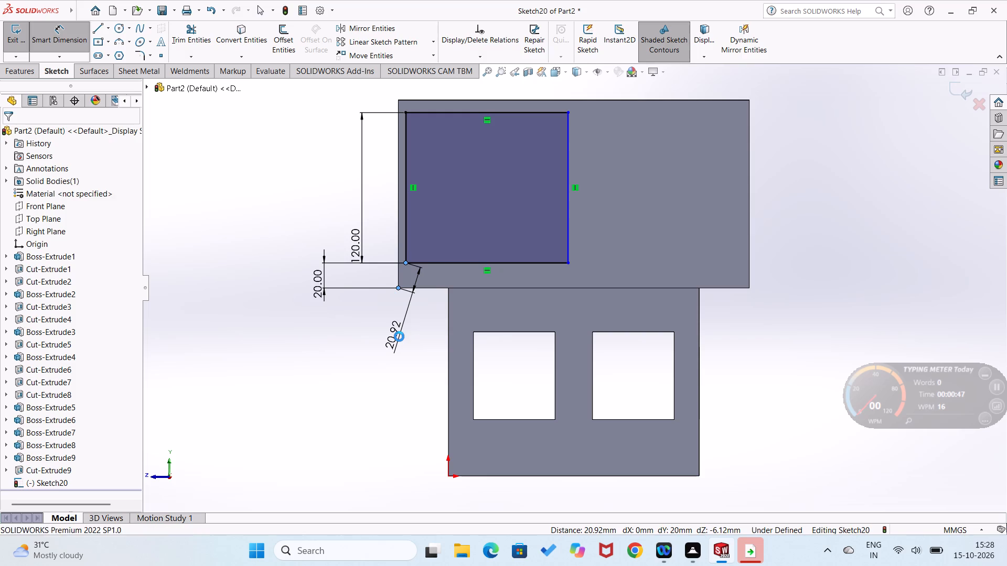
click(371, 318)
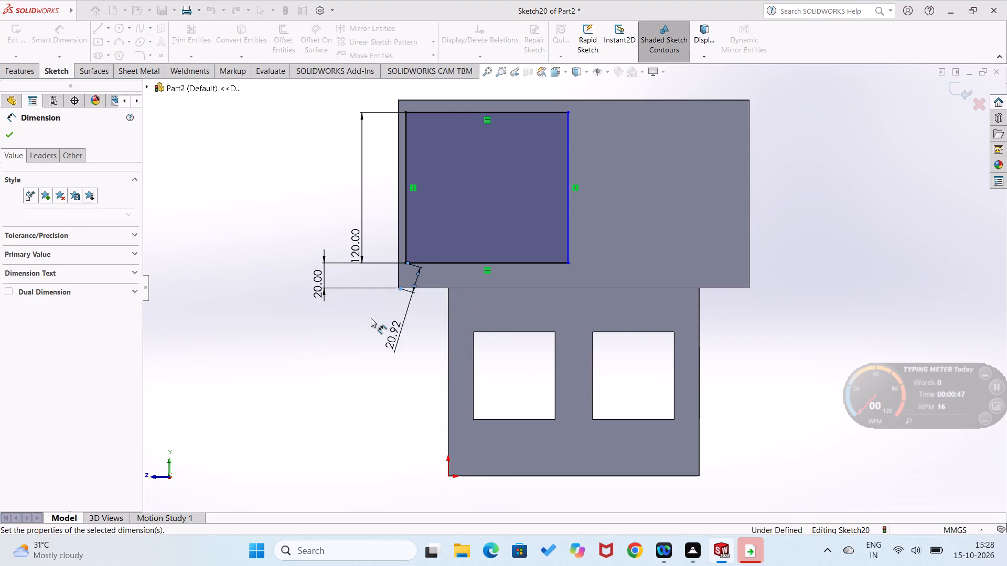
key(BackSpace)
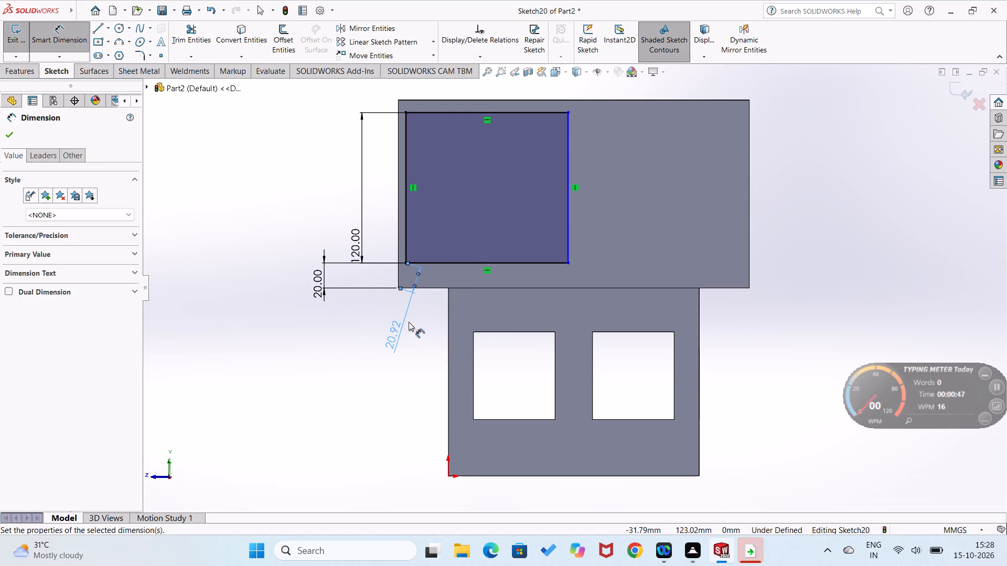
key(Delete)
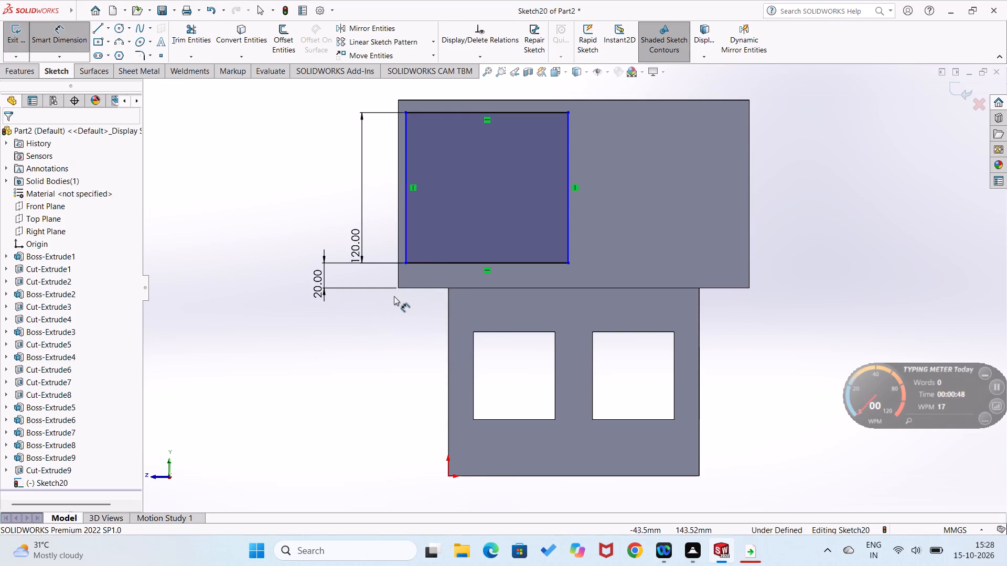
Dimension the rectangle 10 mm from the block's front edge and set its width to 120 mm.
click(398, 288)
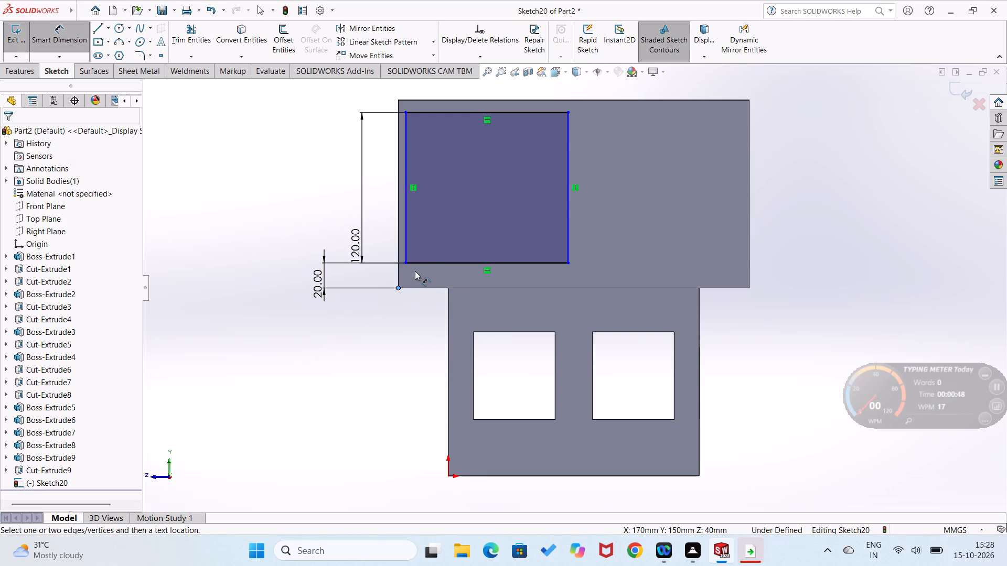
click(405, 263)
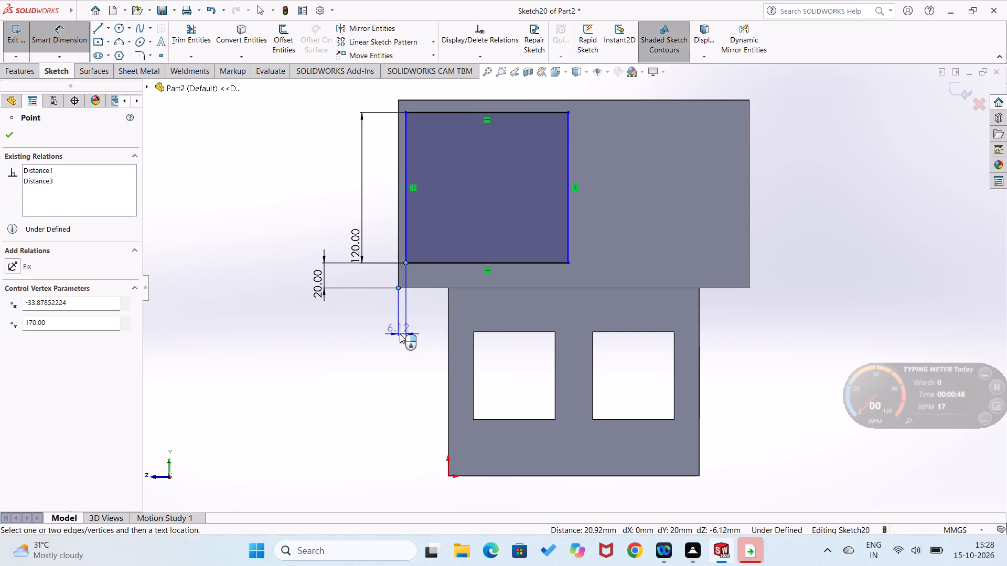
click(400, 334)
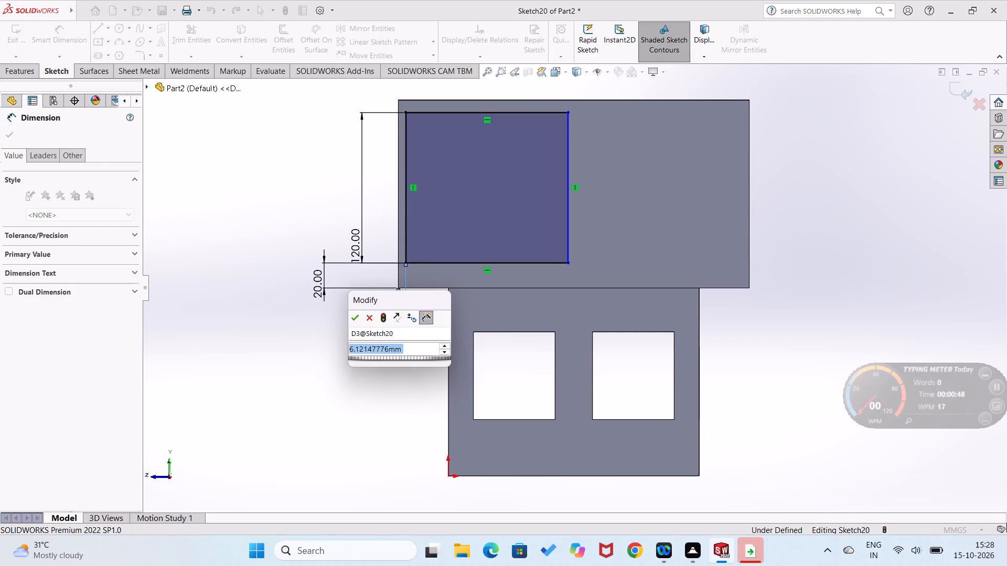
text(10)
key(Return)
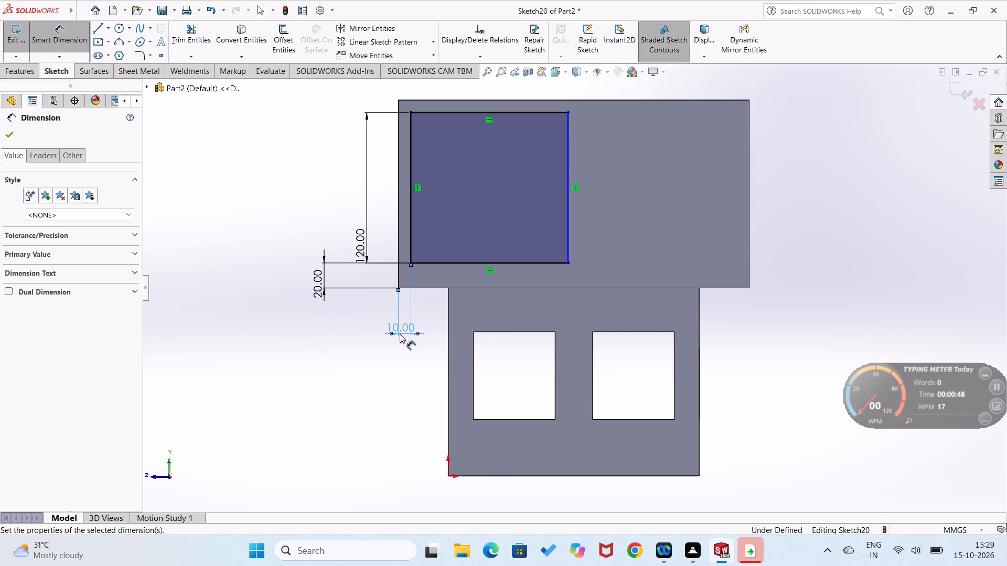
click(518, 260)
click(518, 277)
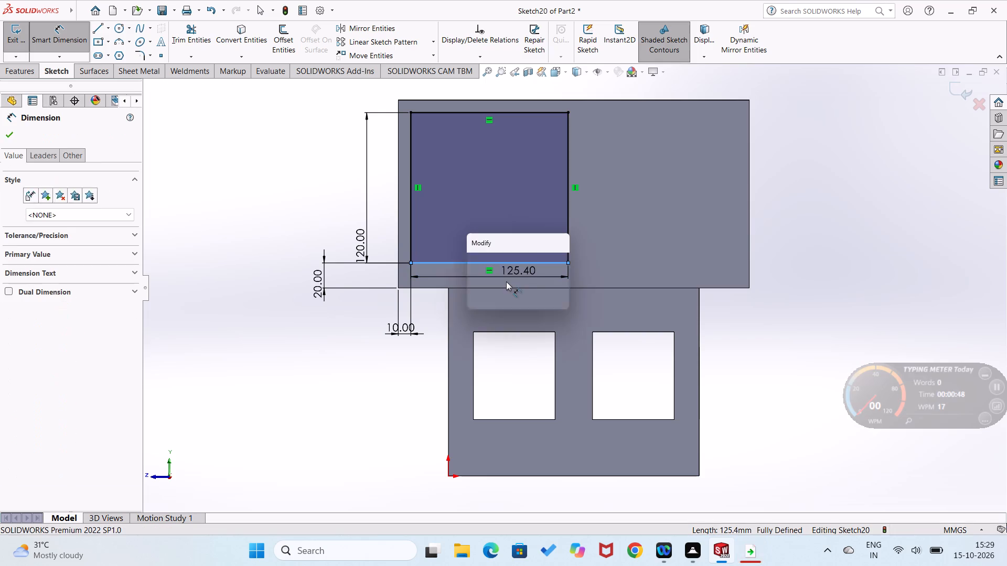
text(120)
key(Return)
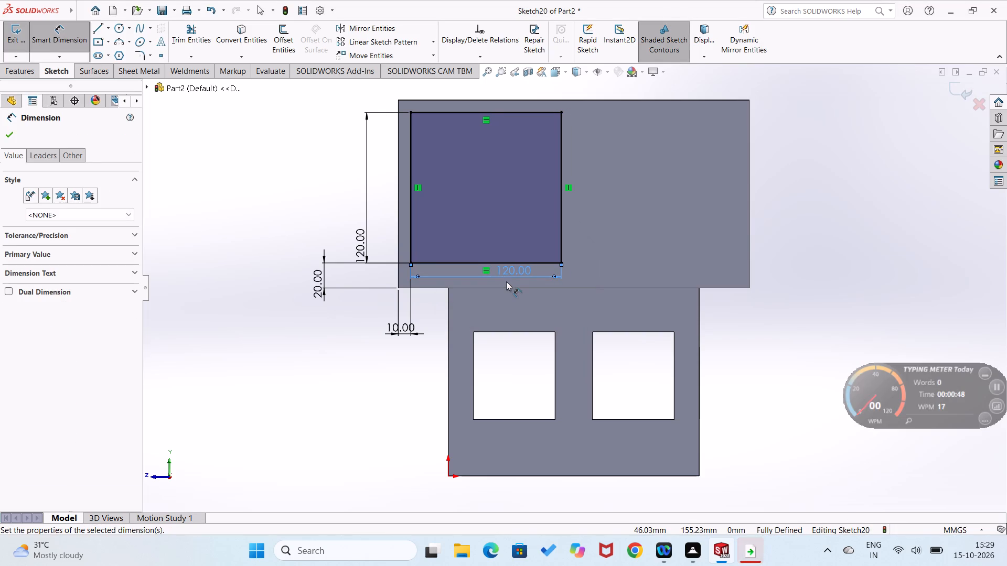
click(250, 349)
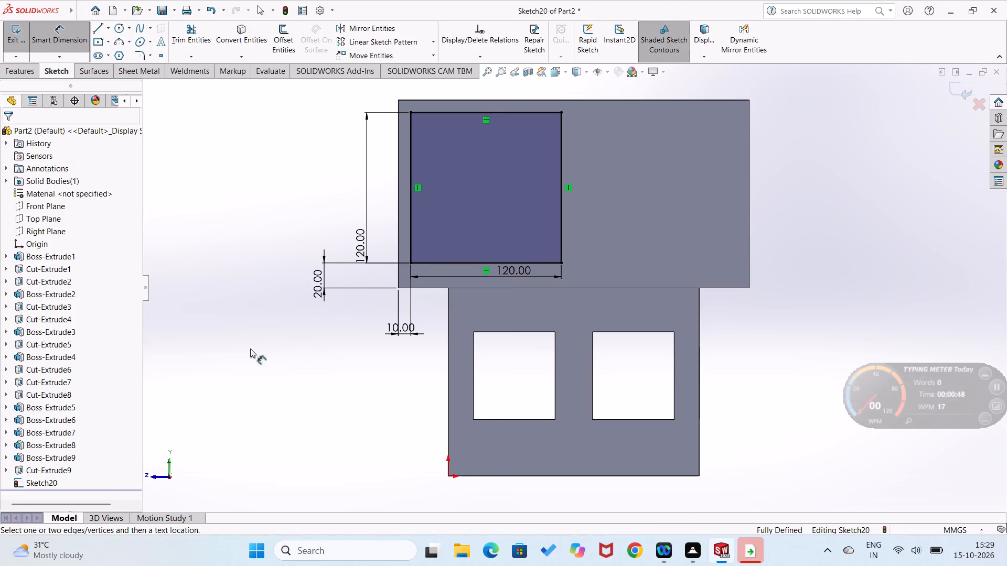
Set the rectangle's distance from the block's lower edge to 15 mm.
double_click(319, 293)
text(15)
key(Return)
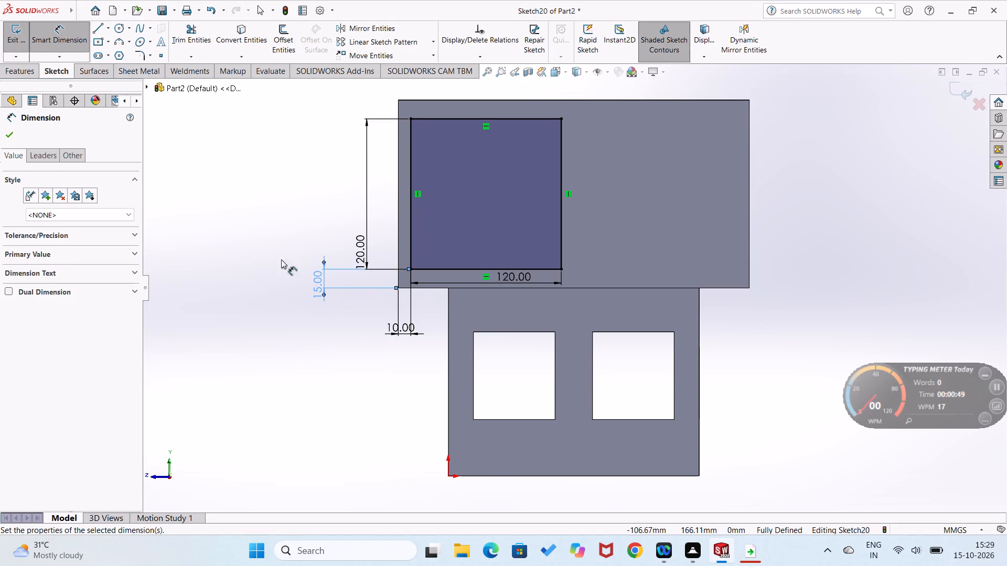
click(255, 259)
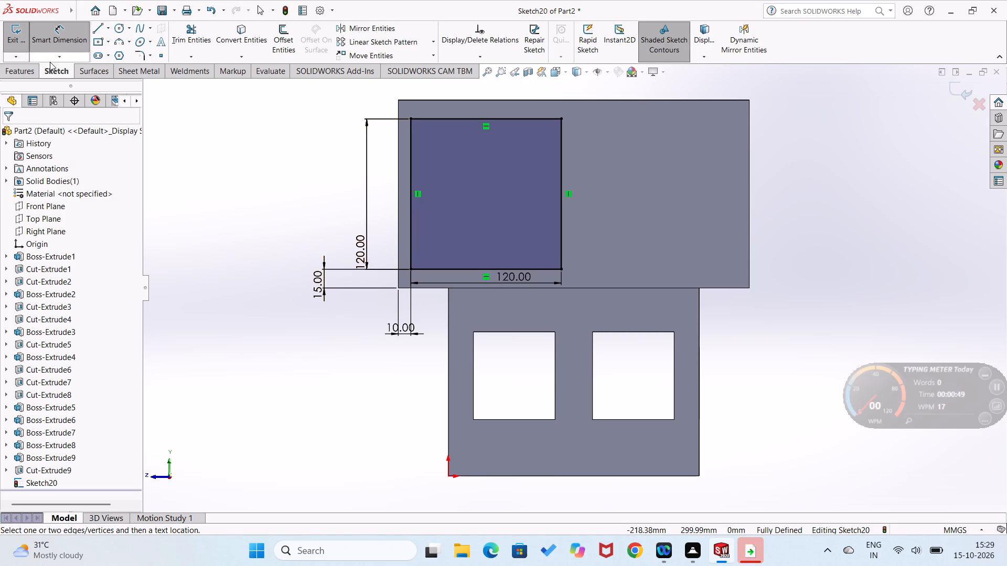
Extrude-cut the dimensioned rectangle 100 mm deep to open the hollow block's side wall.
click(18, 71)
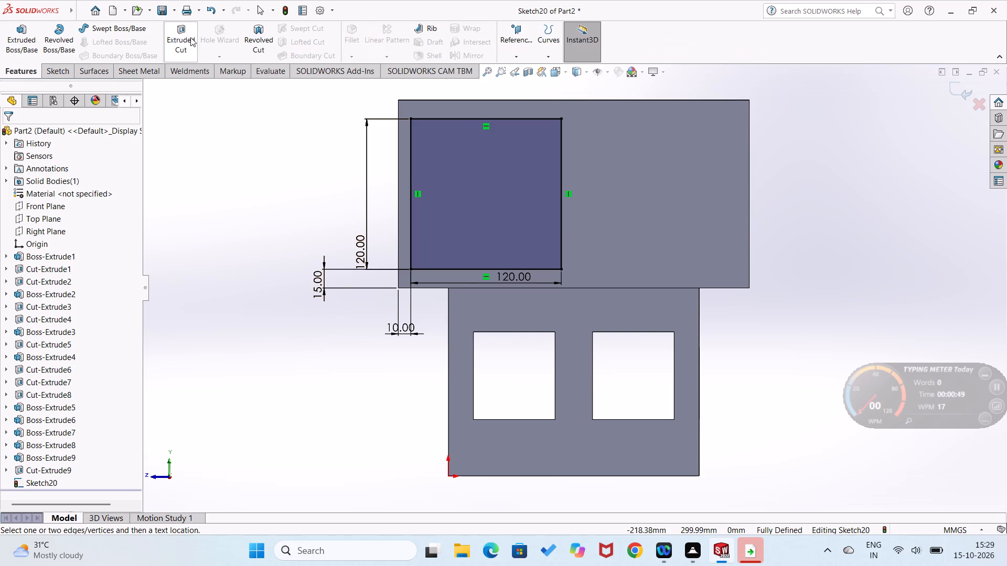
click(190, 37)
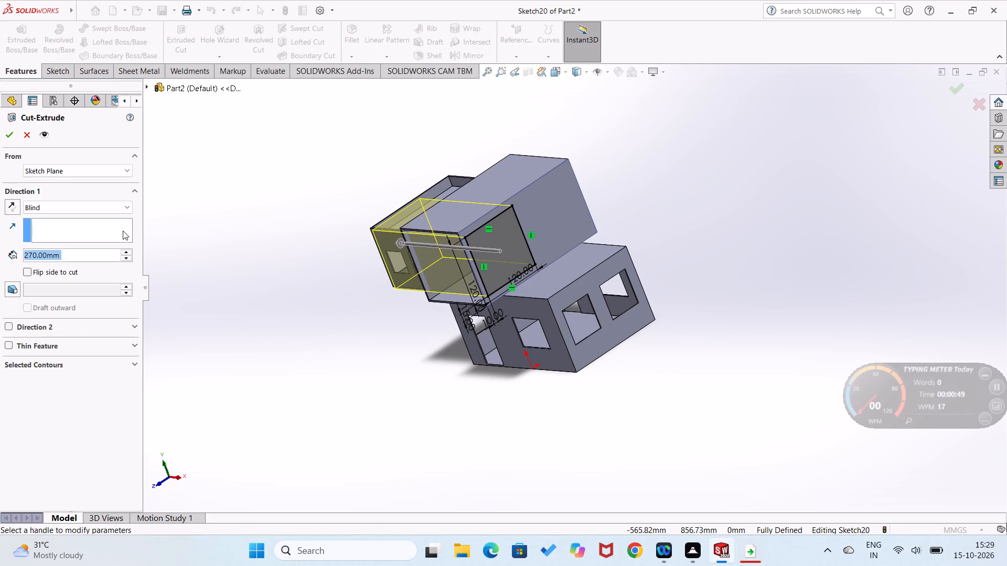
click(126, 257)
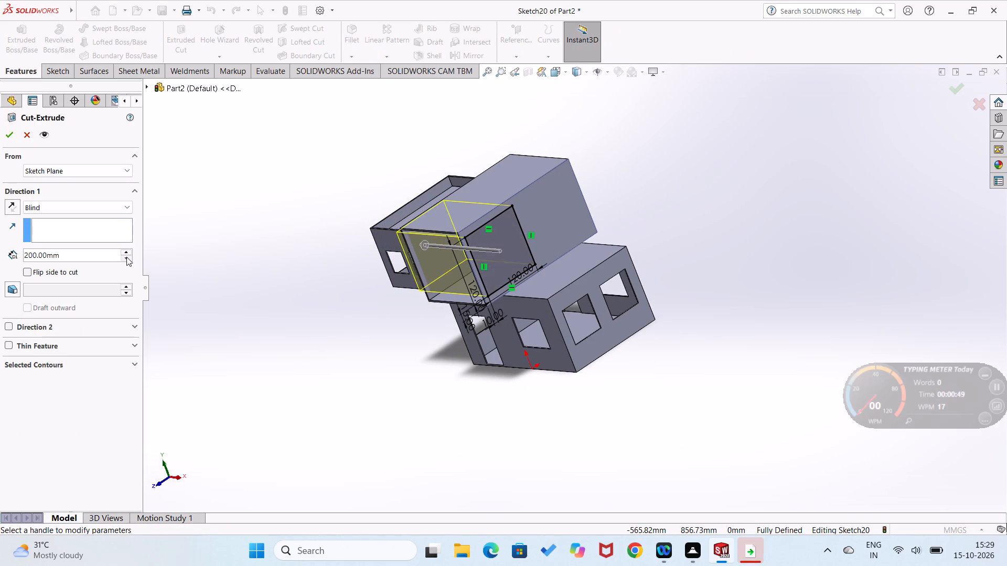
click(10, 144)
click(12, 134)
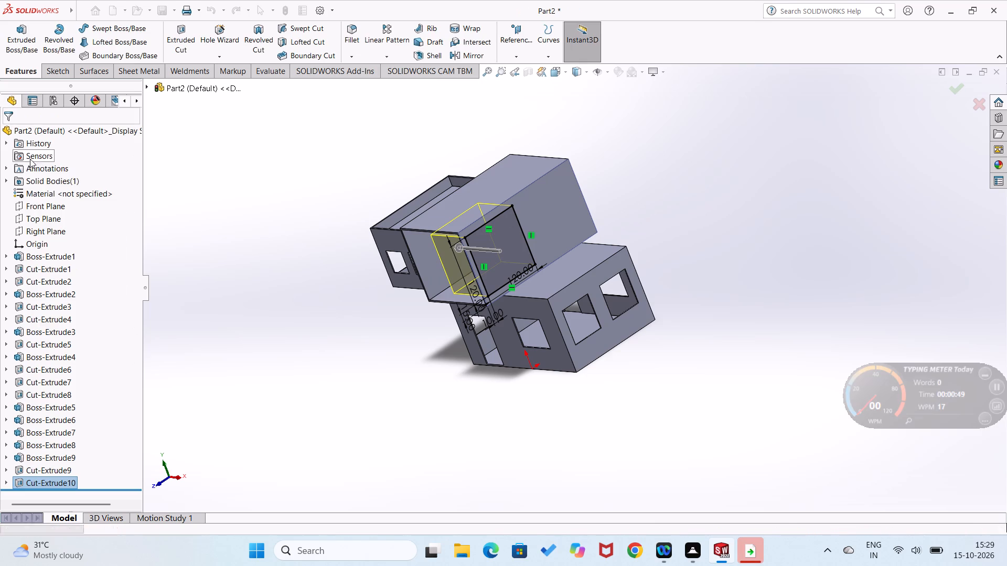
click(221, 339)
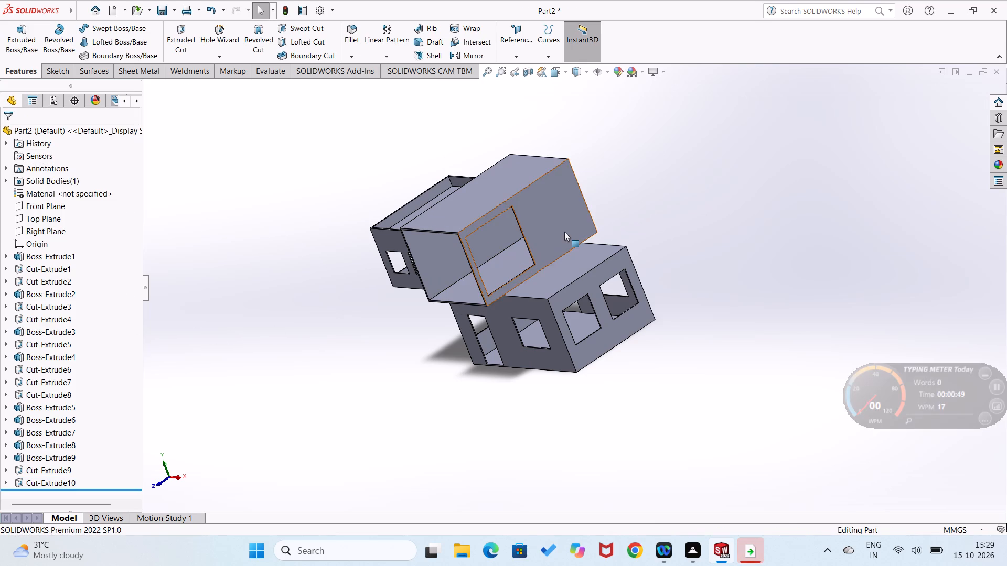
Sketch a rectangle about 124 by 120 mm on the same side face, over the rear part beside the new opening.
right_click(564, 232)
click(593, 218)
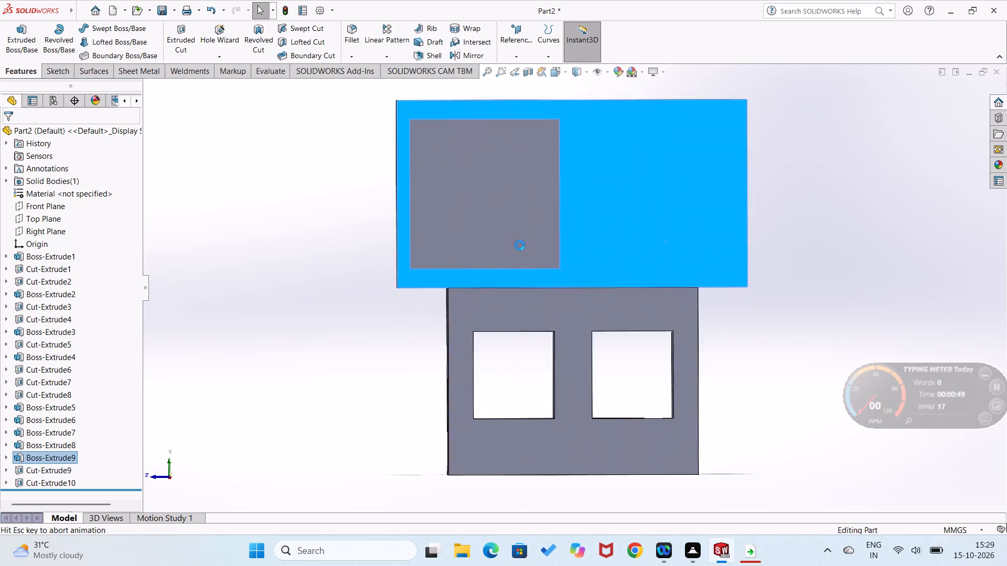
click(352, 296)
right_drag(361, 271, 359, 339)
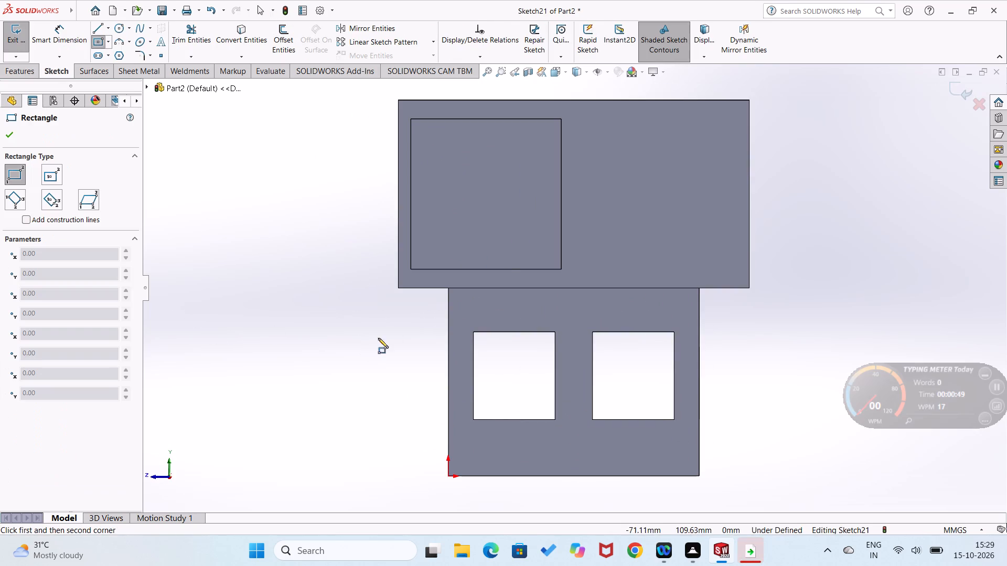
click(576, 118)
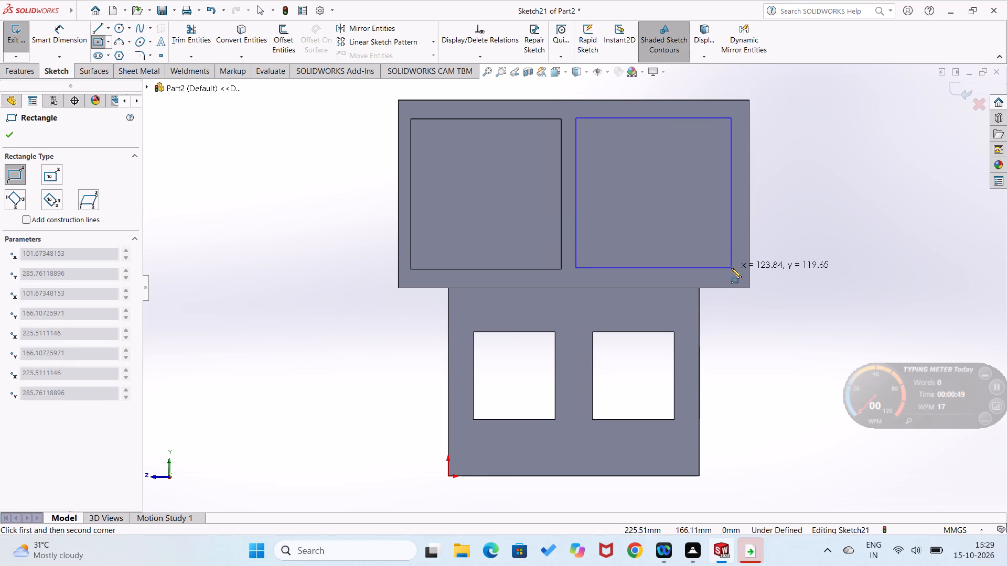
click(731, 268)
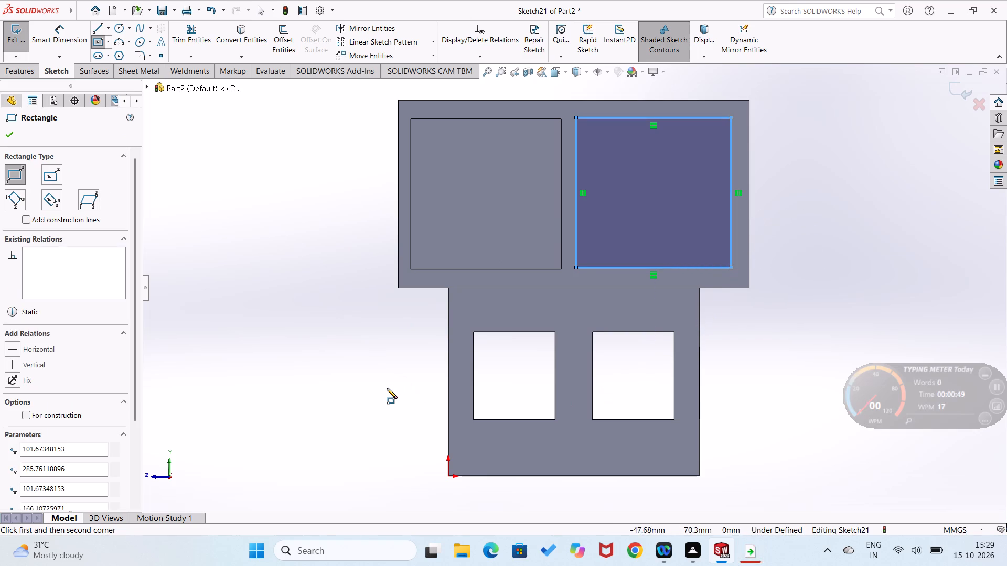
Dimension the second rectangle 10 mm from the first opening and 10 mm from the block's rear edge.
right_drag(388, 389, 383, 333)
click(561, 271)
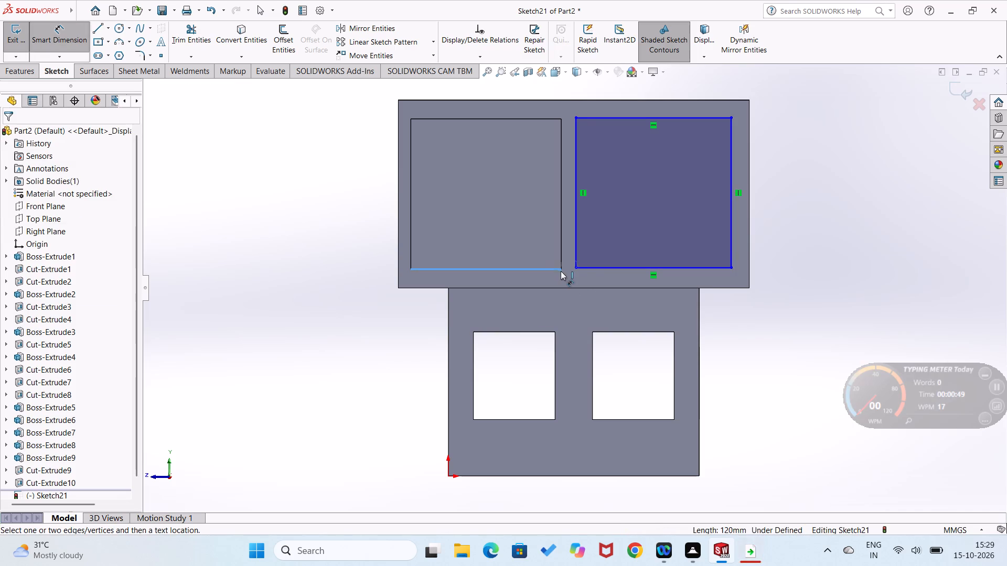
right_drag(331, 380, 356, 274)
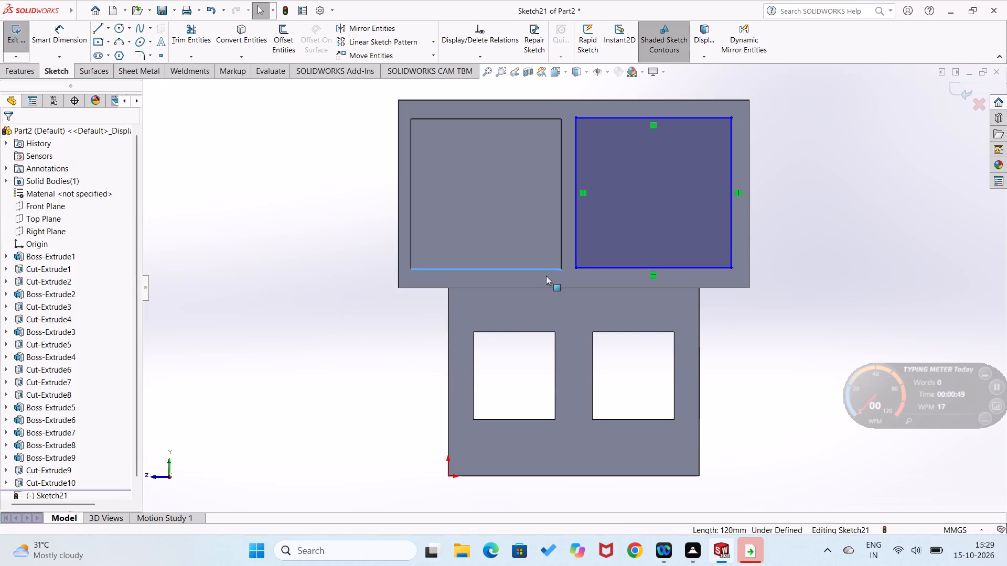
right_drag(371, 385, 382, 278)
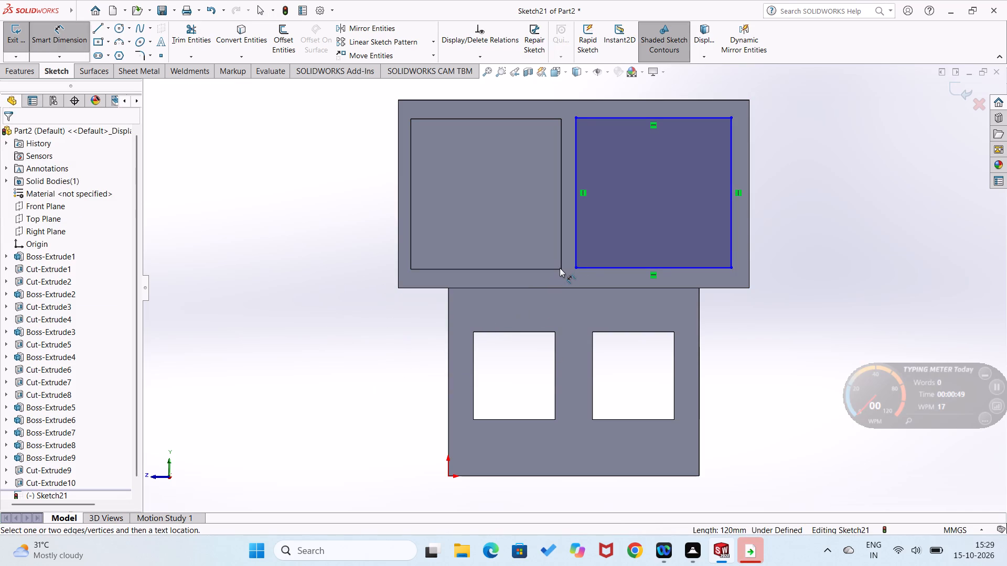
click(561, 269)
click(576, 270)
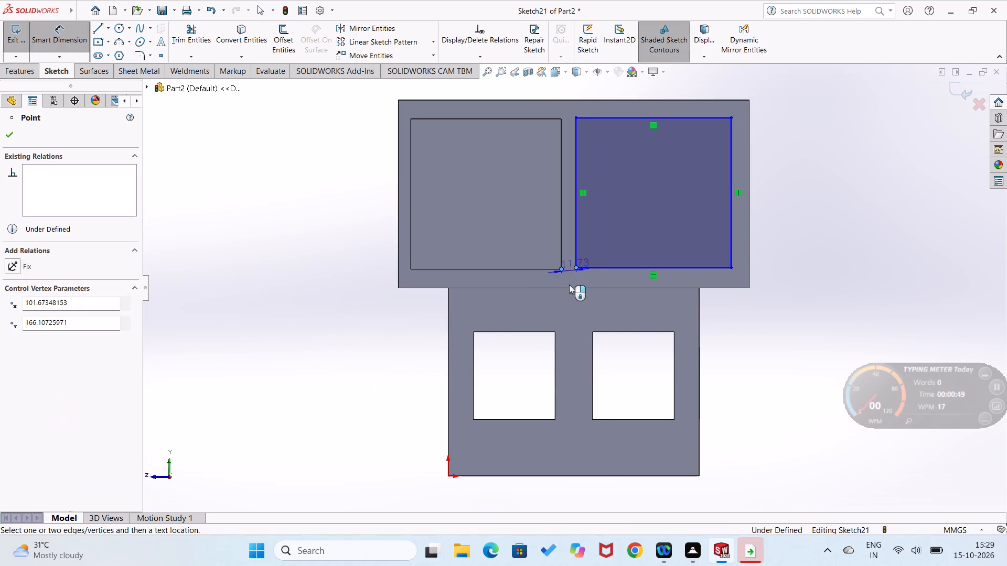
click(569, 285)
text(10)
key(Return)
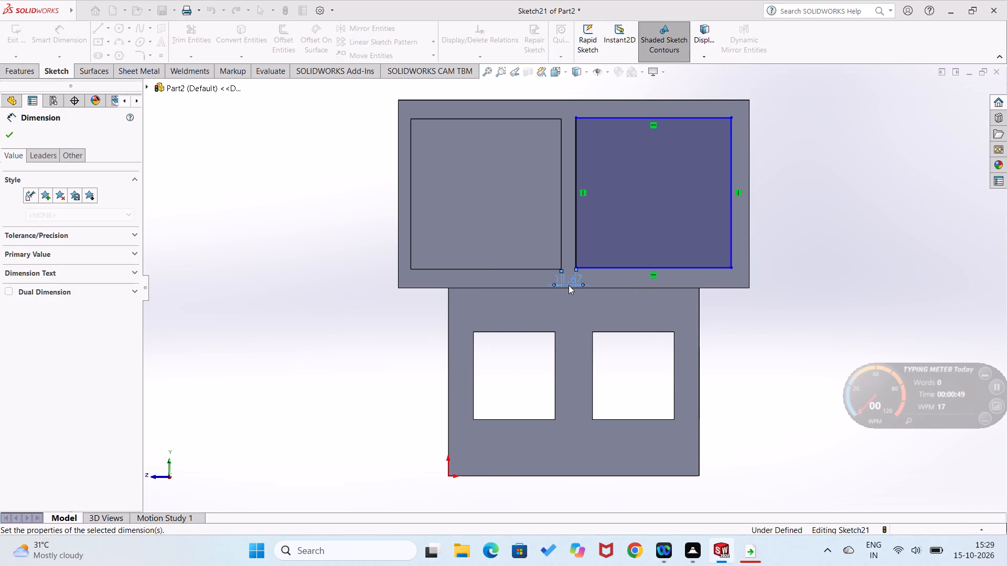
click(751, 288)
click(731, 267)
click(738, 324)
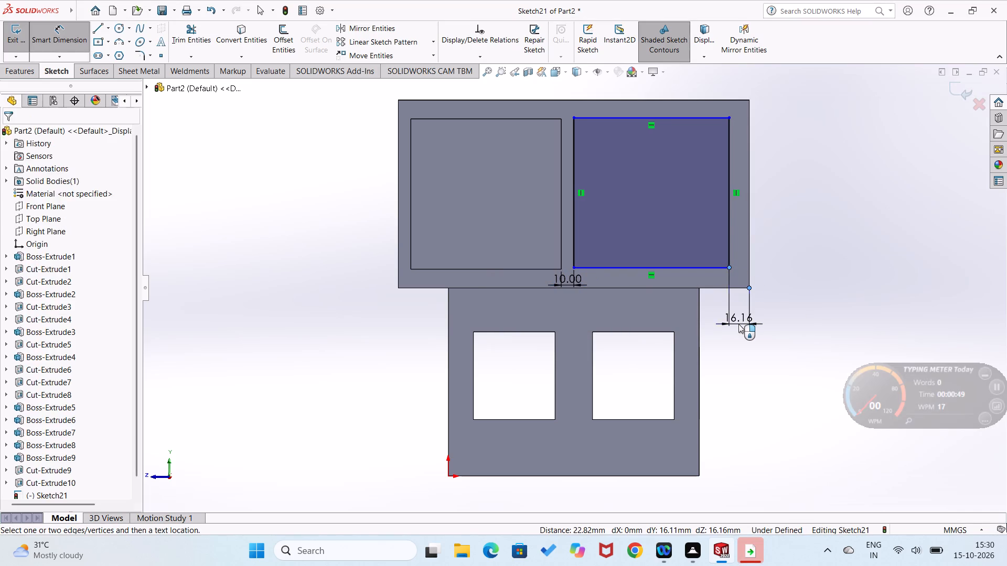
text(10)
key(Return)
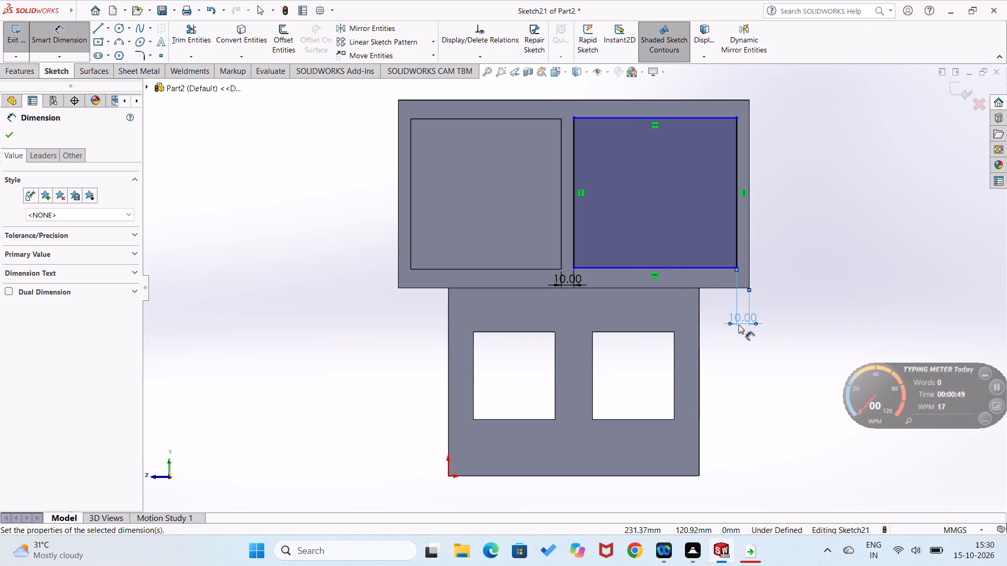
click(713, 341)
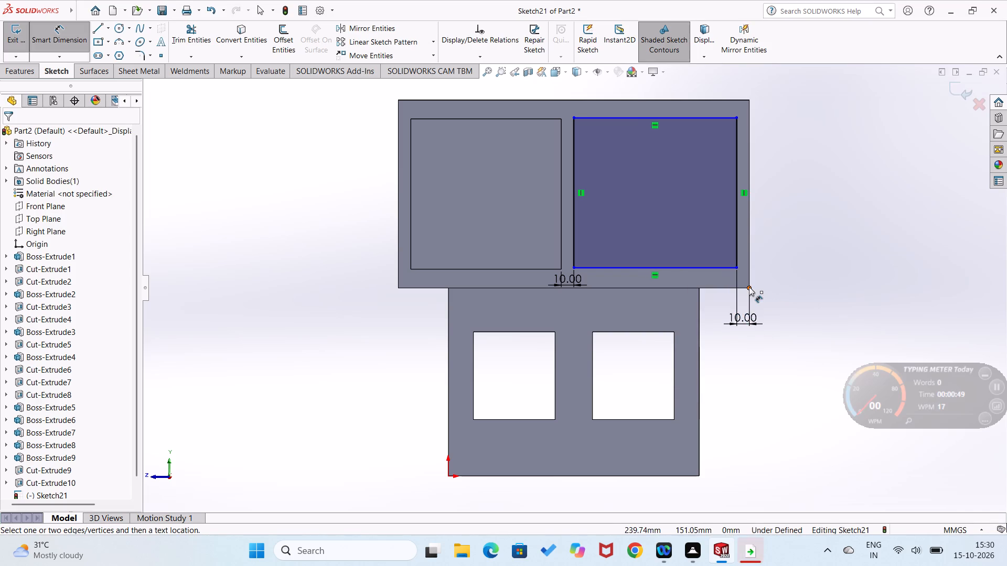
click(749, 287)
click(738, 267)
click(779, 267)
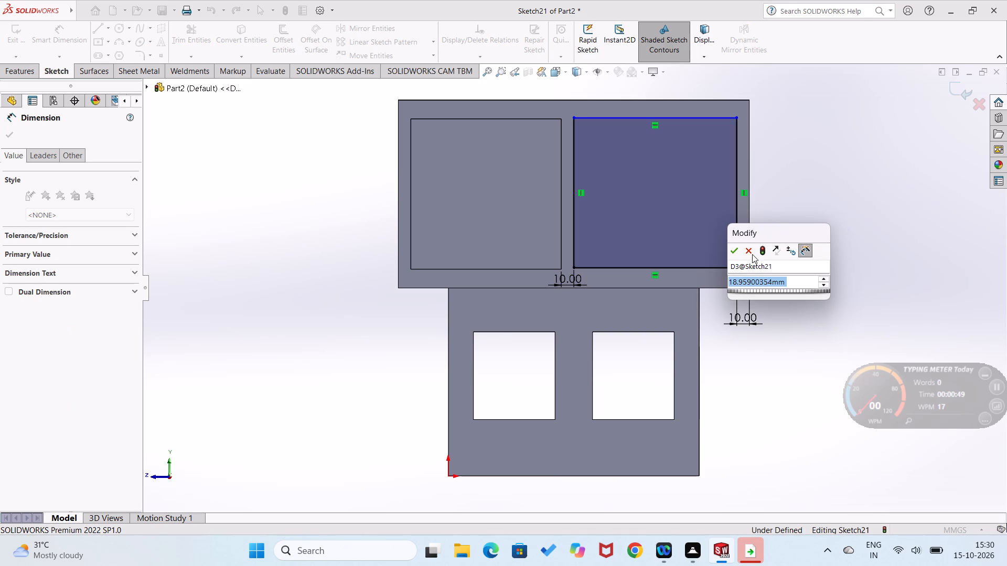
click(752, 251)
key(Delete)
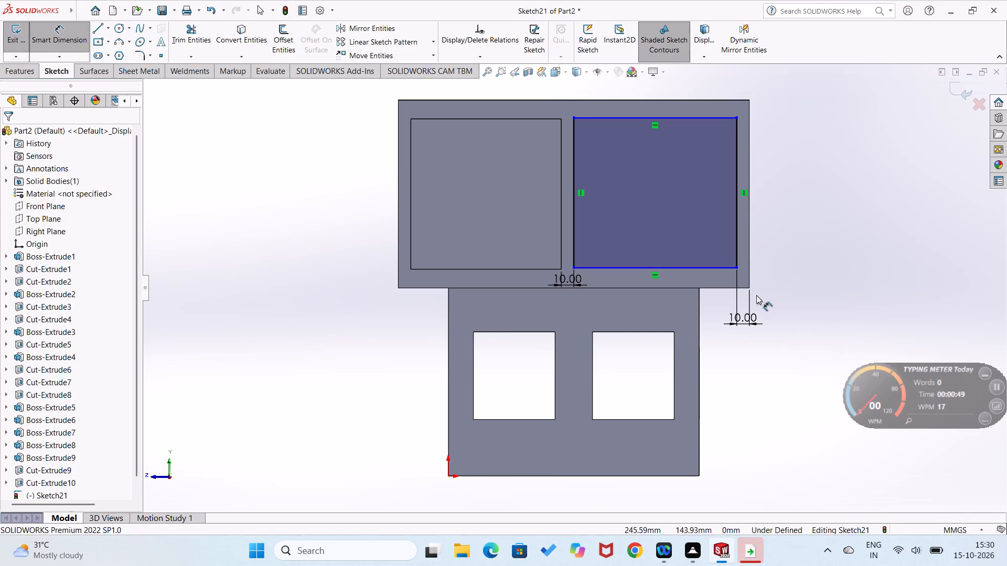
Dimension the second rectangle 15 mm above the block's lower edge and set its height to 120 mm.
click(750, 287)
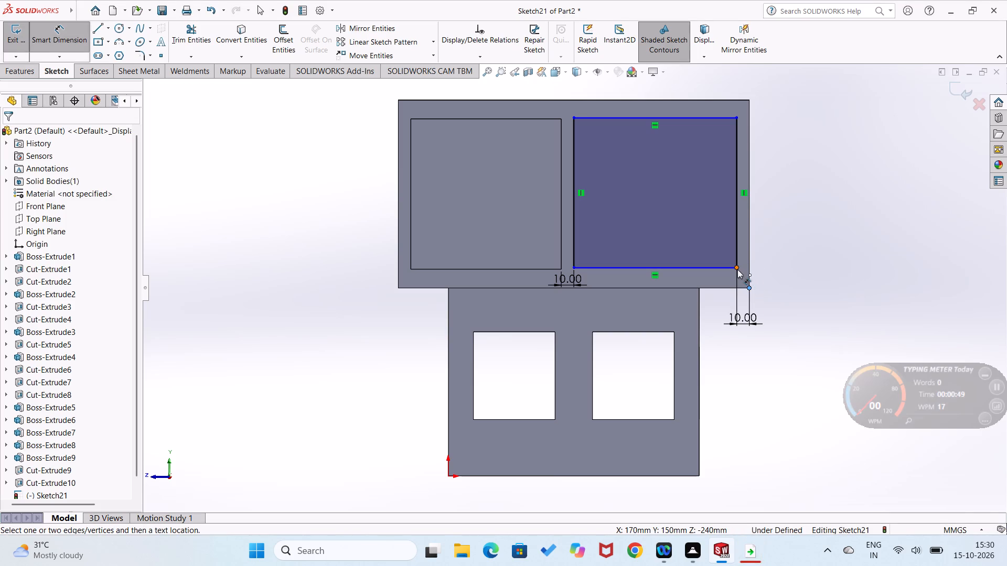
click(737, 269)
click(809, 279)
text(15)
key(Return)
click(826, 240)
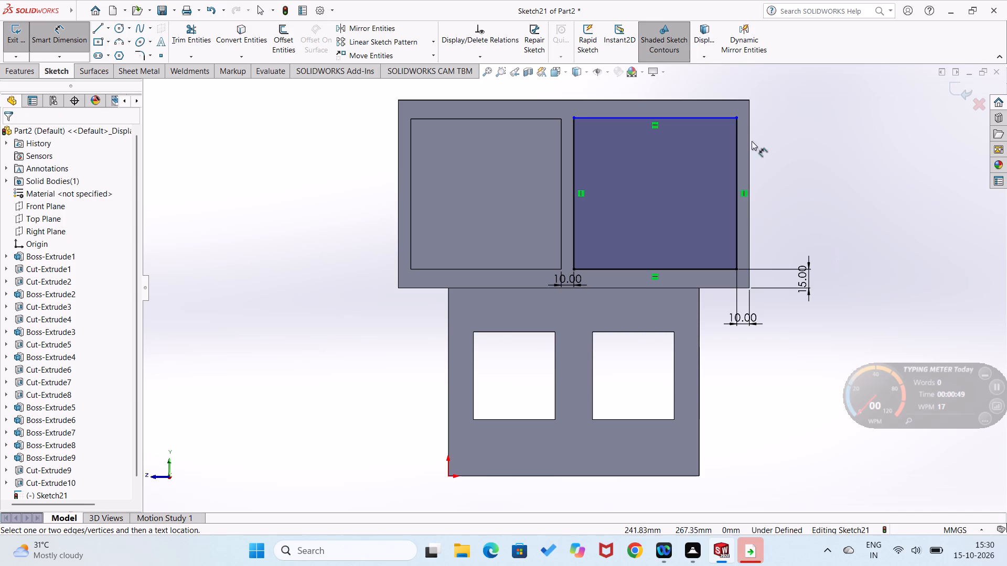
click(736, 181)
click(773, 177)
text(120)
key(Return)
click(793, 192)
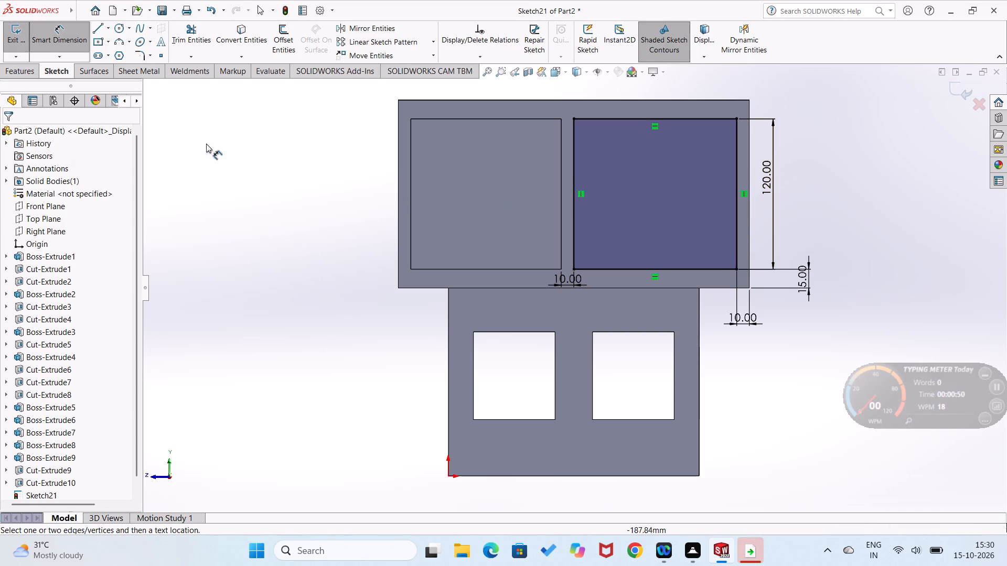
Extrude-cut the second rectangle 100 mm deep to make the second opening in the block's side wall.
click(32, 68)
click(193, 46)
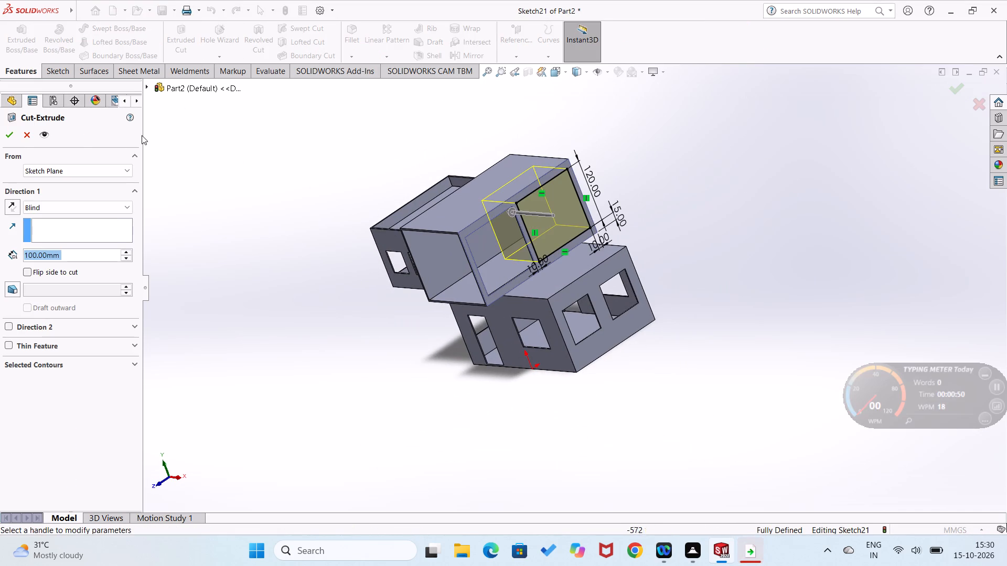
click(11, 137)
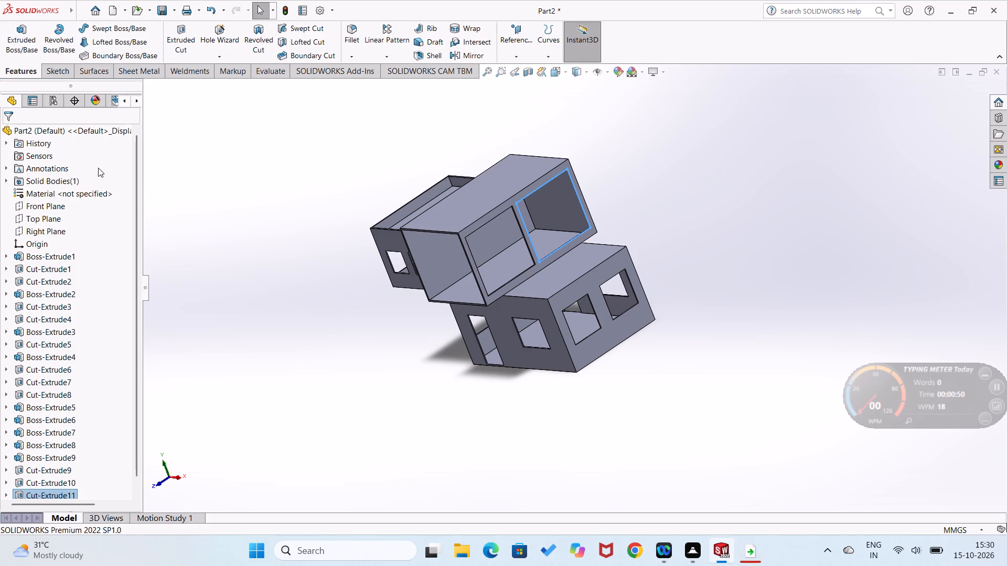
click(351, 380)
Sketch a rectangle about 80 by 51 mm near the middle of the overhanging block's rear face.
middle_drag(434, 371, 357, 438)
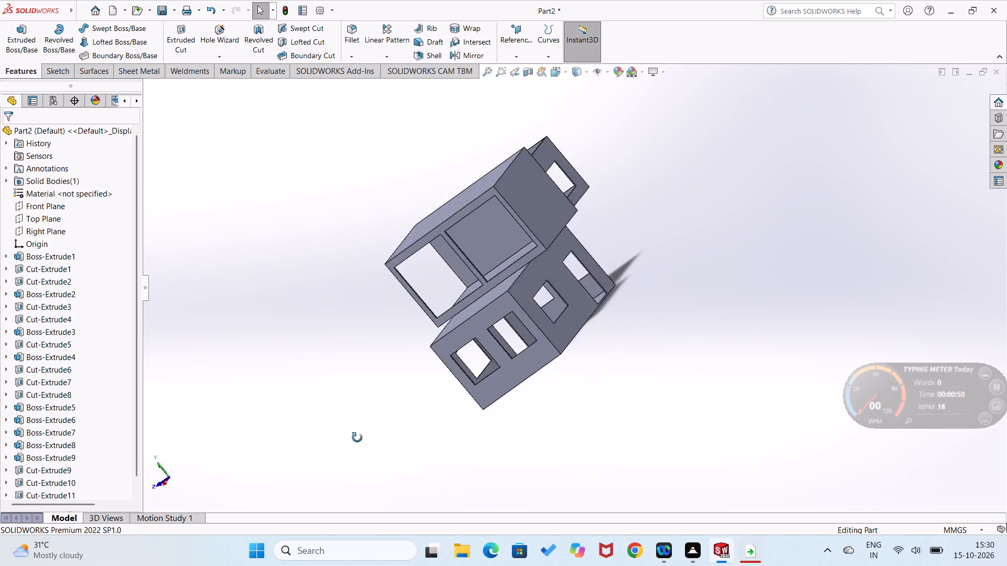
middle_drag(357, 438, 363, 505)
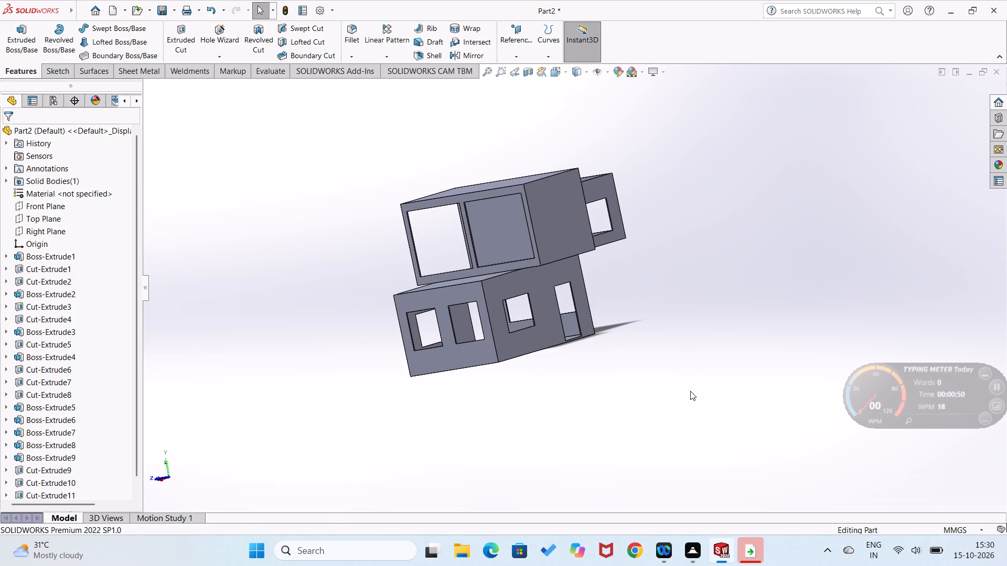
middle_drag(690, 391, 631, 438)
right_click(499, 232)
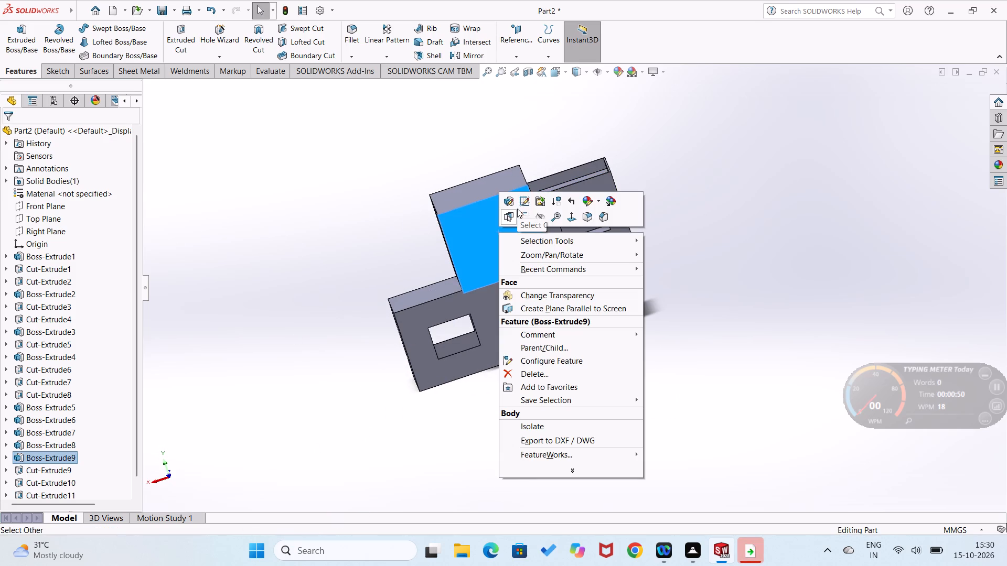
click(527, 213)
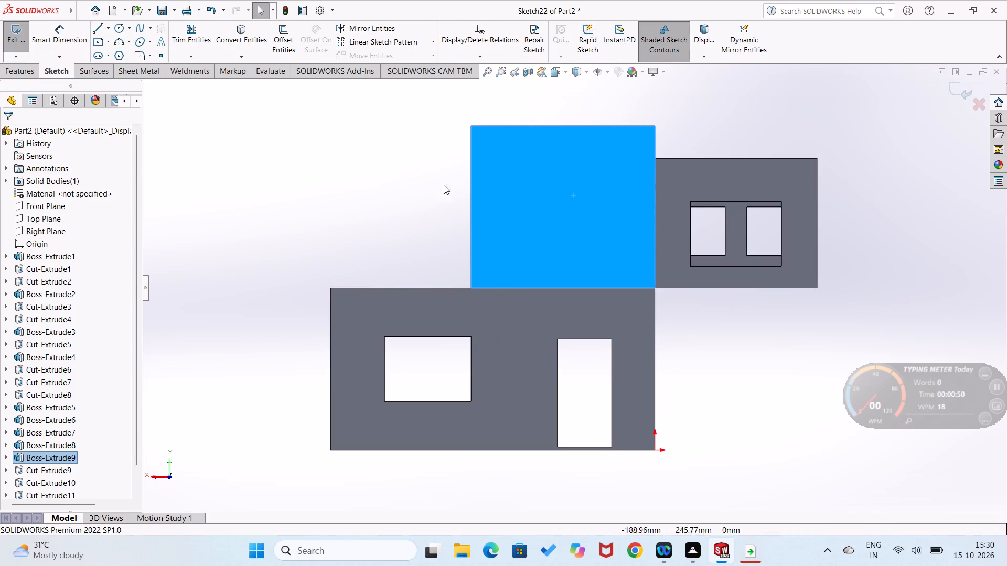
right_drag(417, 186, 424, 255)
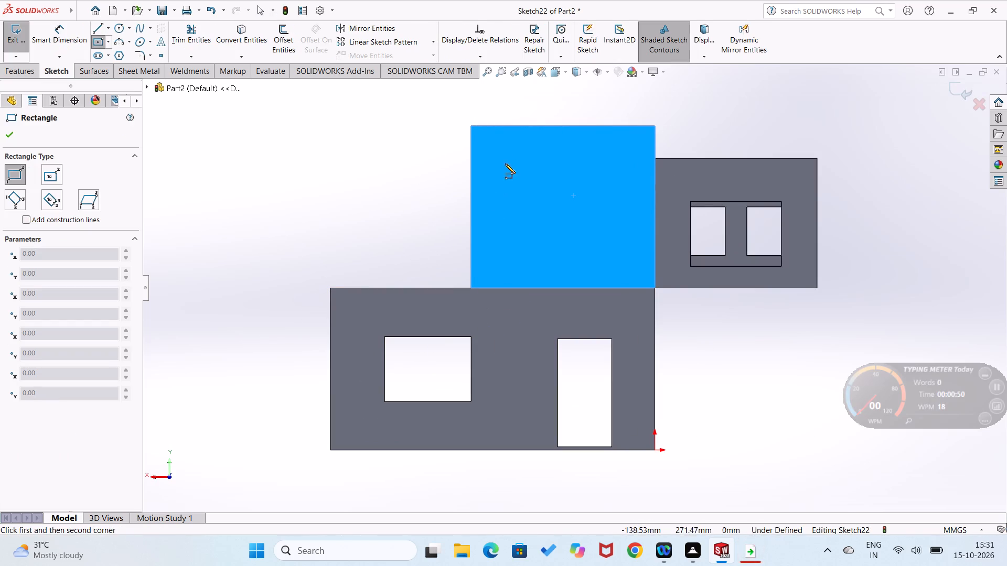
click(517, 177)
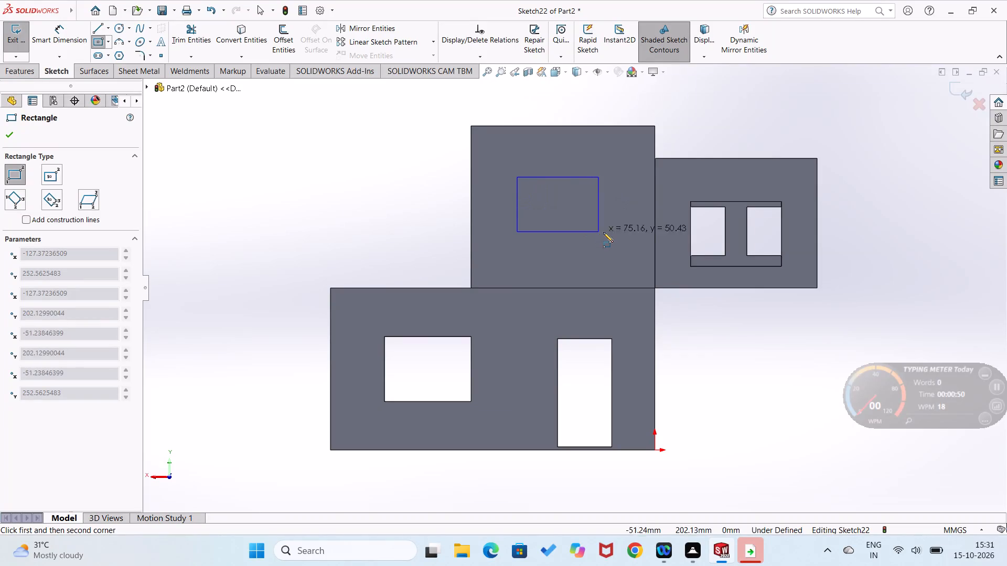
click(604, 232)
Dimension the rear-face rectangle 50 mm from the block's lower edge and 50 mm from its upper edge.
right_drag(445, 258, 434, 160)
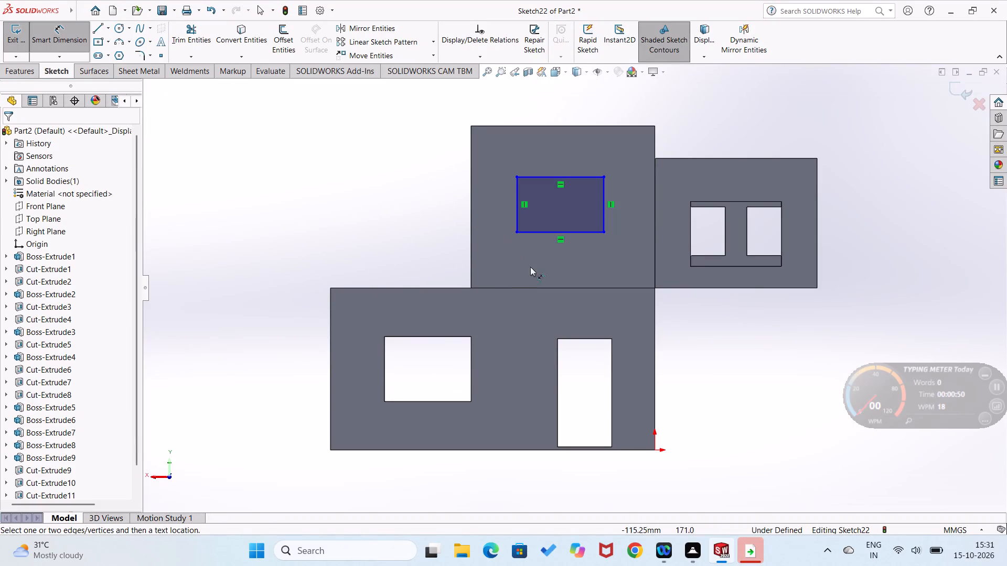
click(471, 289)
click(516, 232)
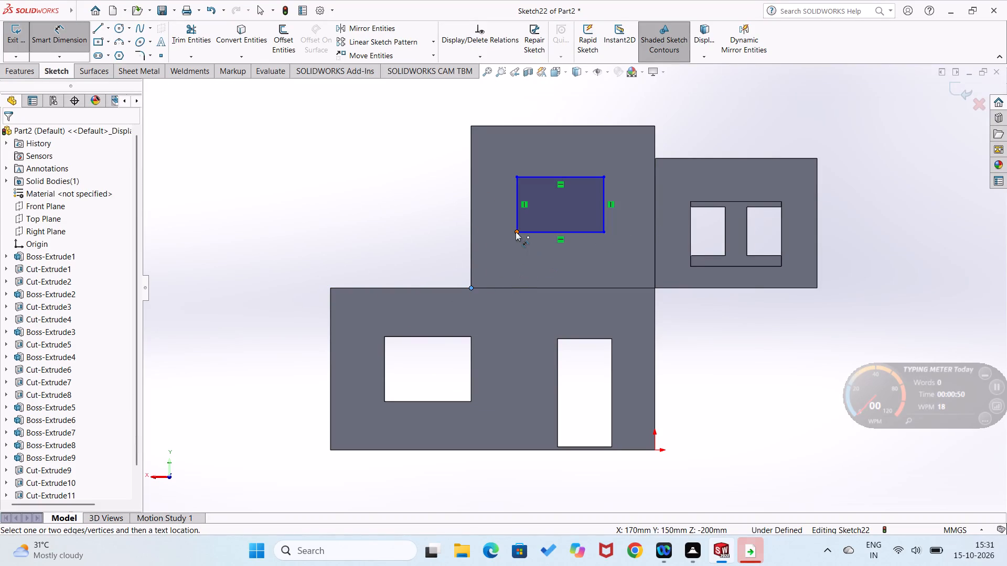
click(410, 240)
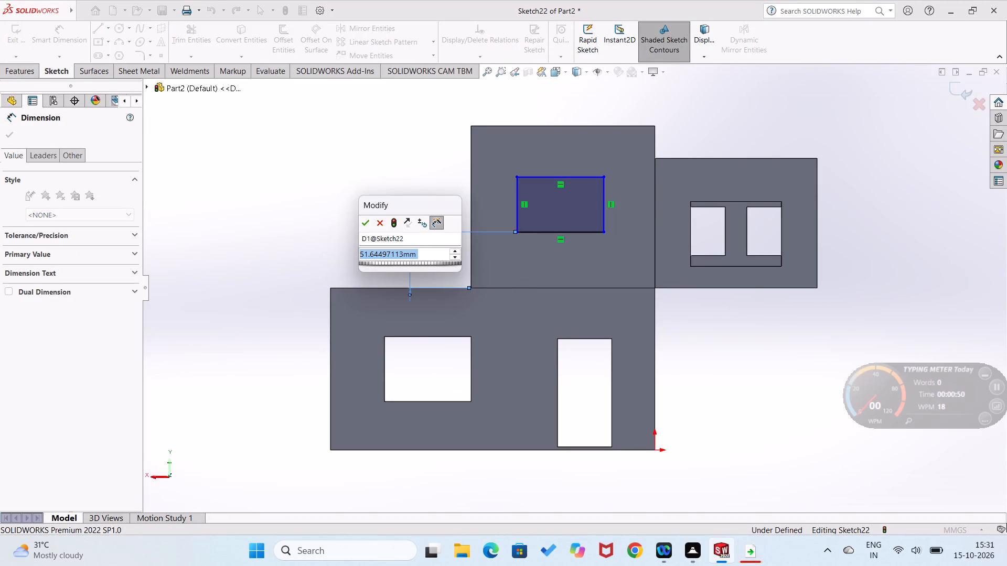
text(50)
key(Return)
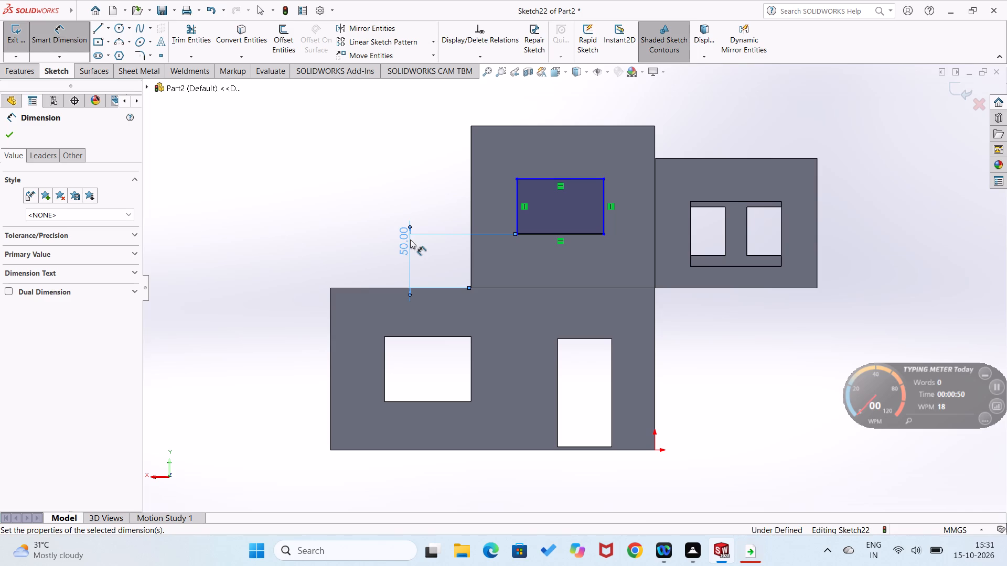
click(471, 125)
click(517, 178)
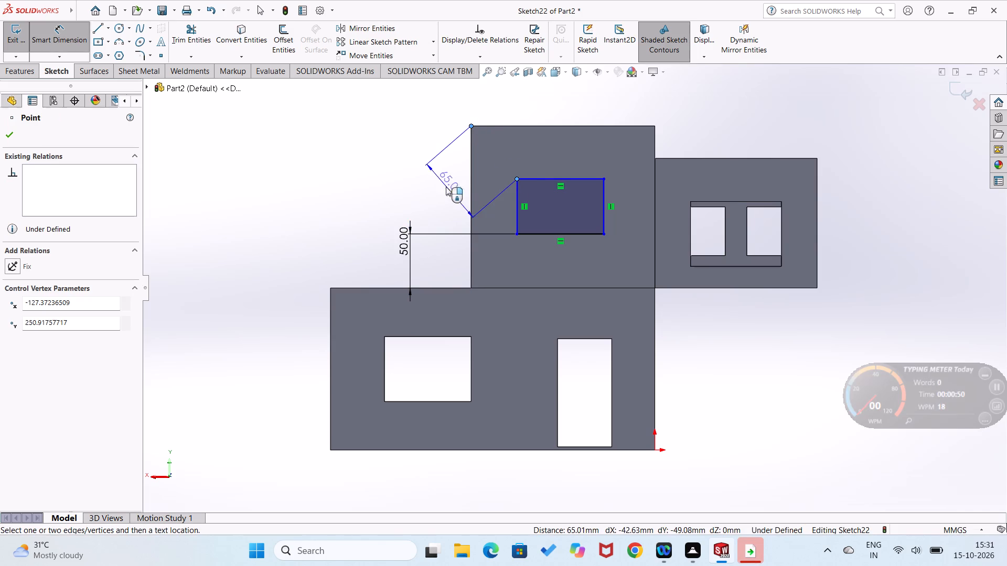
click(419, 165)
text(50)
key(Return)
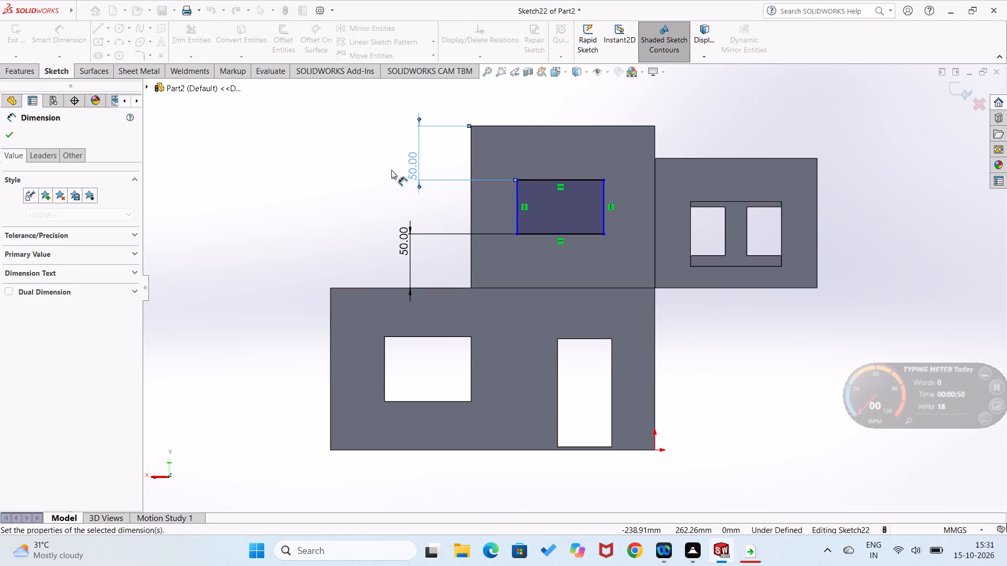
click(386, 173)
Set the rear-face rectangle's width to 80 mm.
click(526, 232)
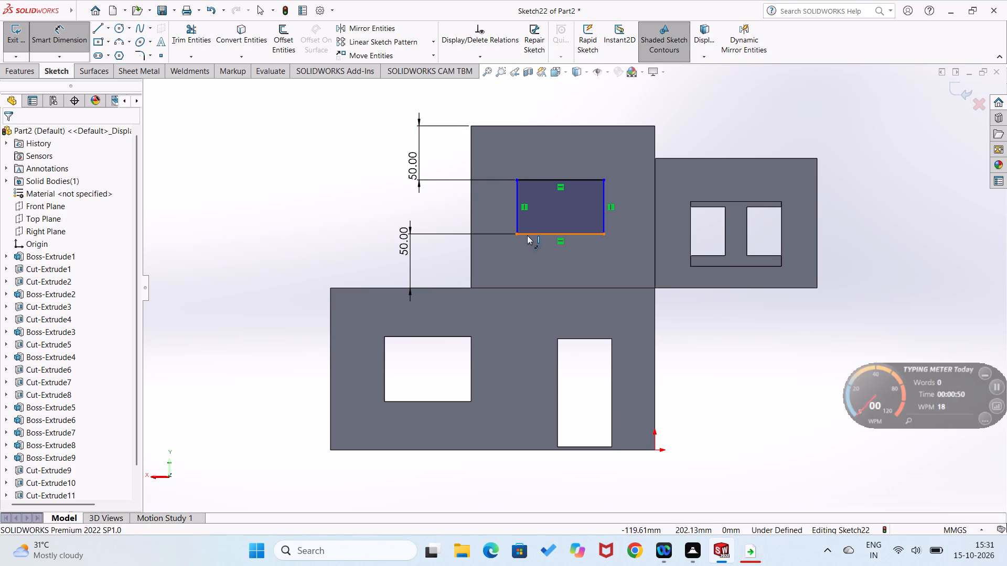
click(528, 250)
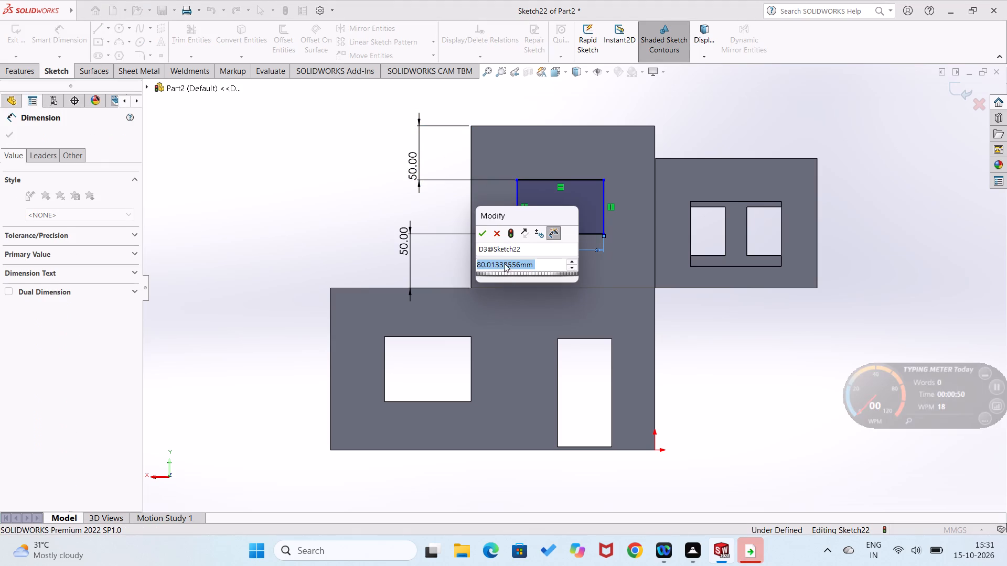
key(8)
key(0)
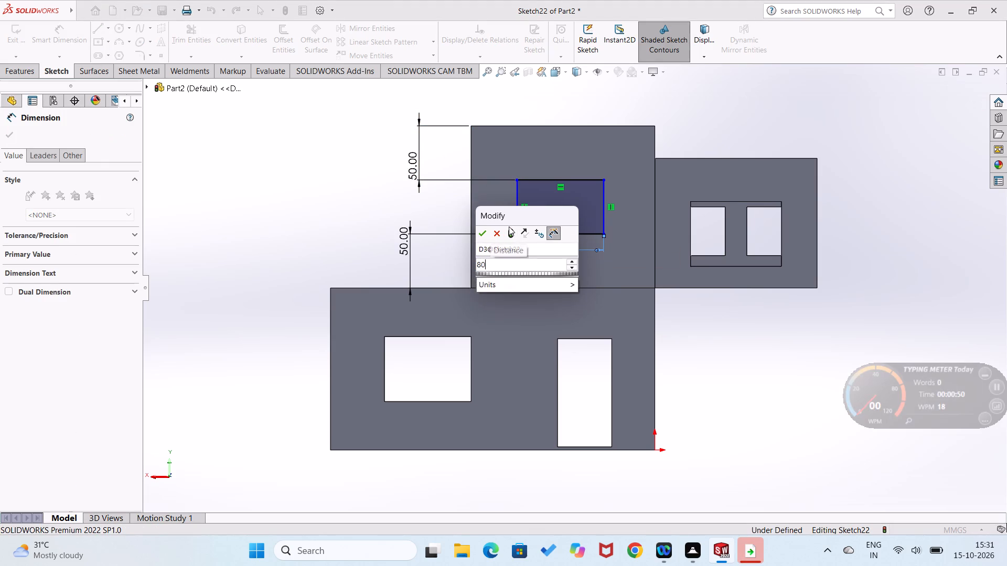
key(Return)
click(467, 263)
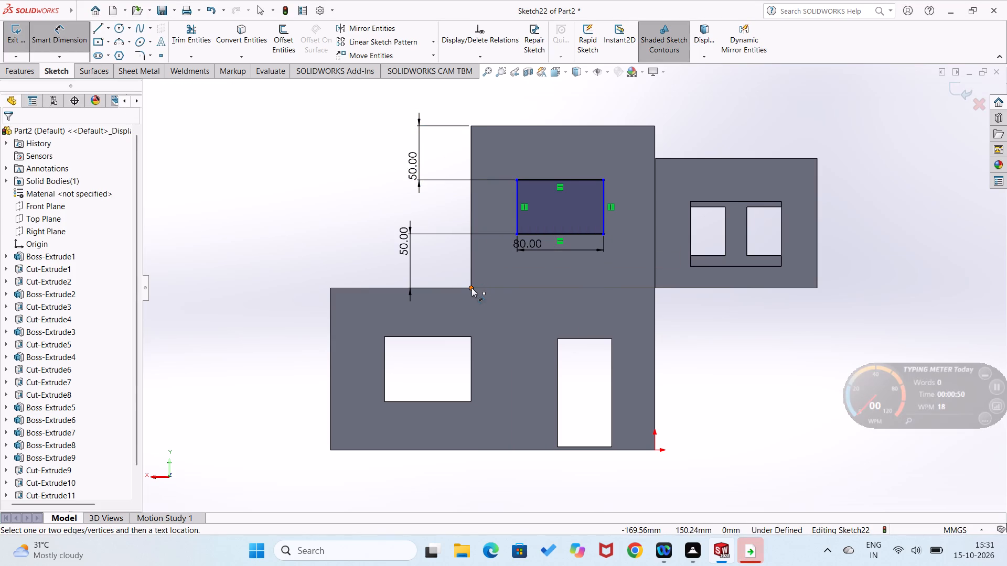
Dimension the rear-face rectangle 45 mm from the block's vertical edge on the side with the two large openings.
click(472, 288)
click(514, 233)
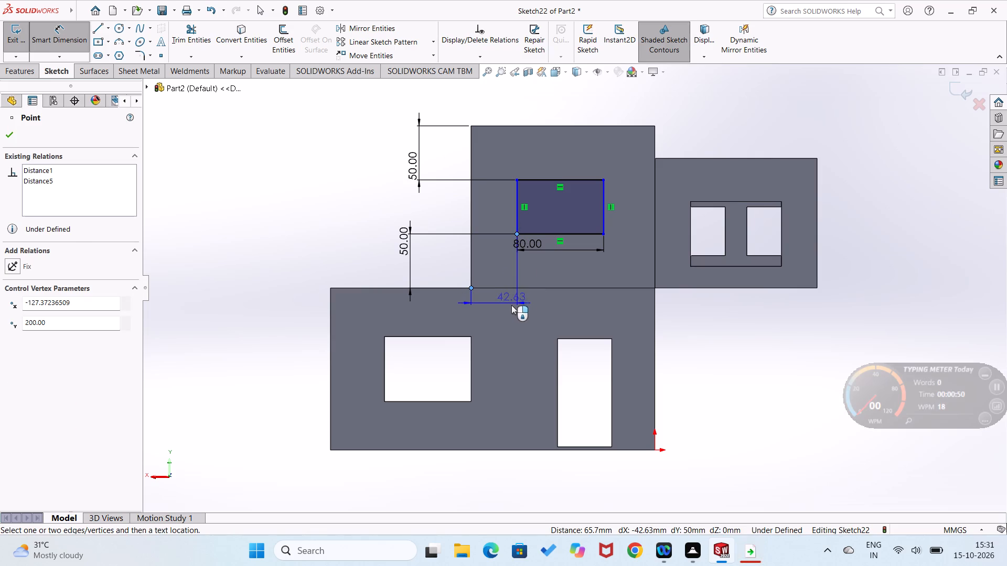
click(511, 306)
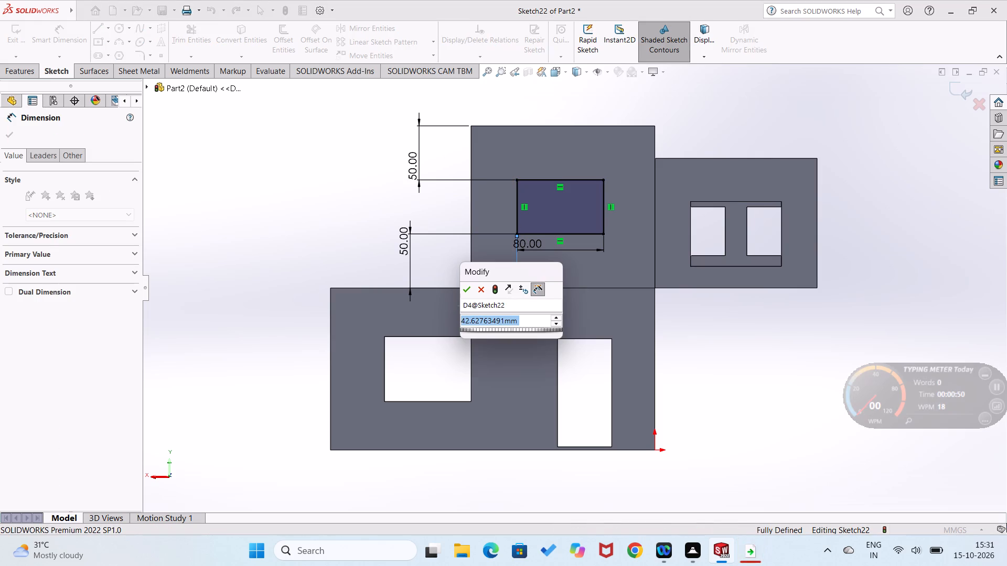
key(4)
drag(504, 303, 504, 287)
key(5)
drag(504, 283, 584, 171)
key(Return)
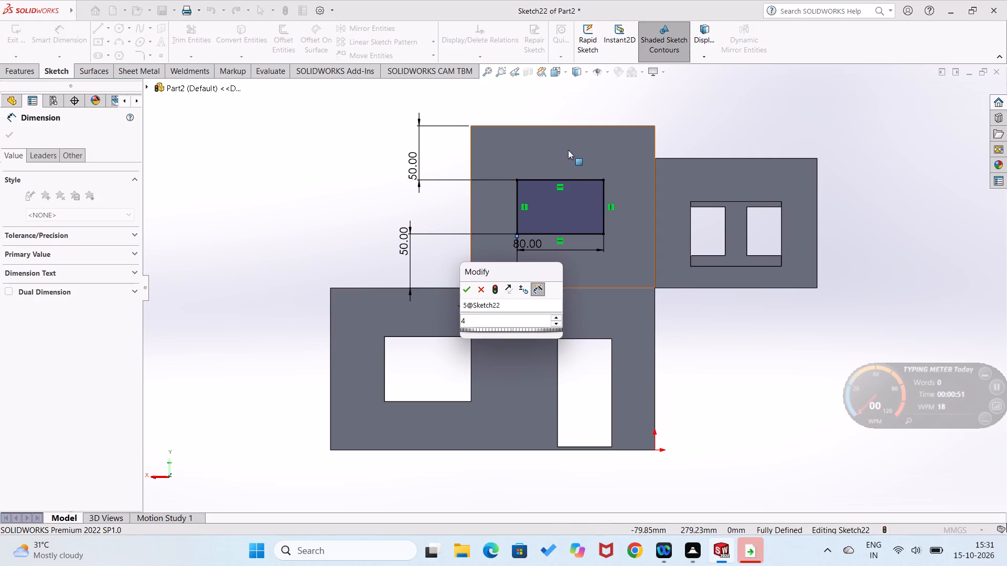
key(5)
key(Return)
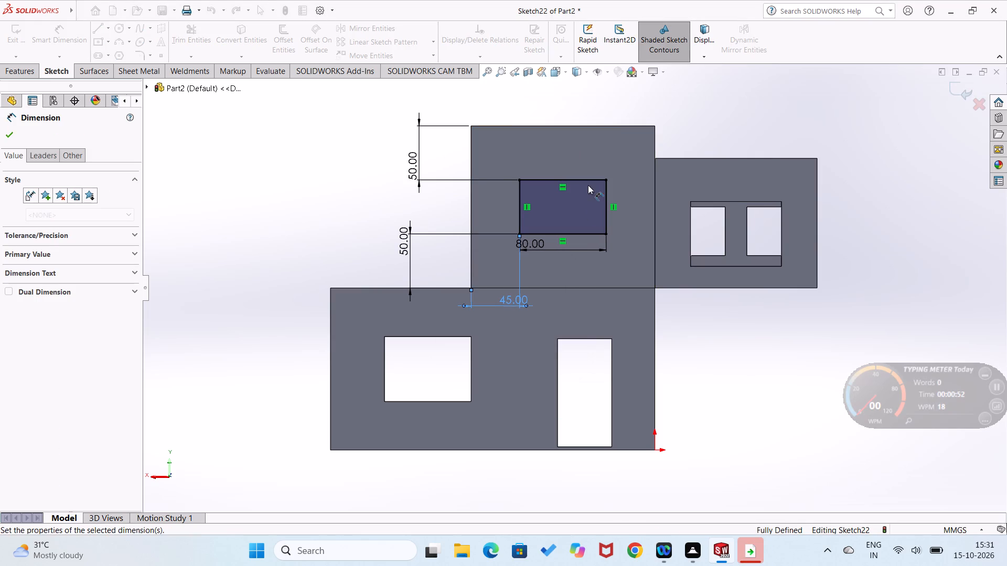
click(374, 179)
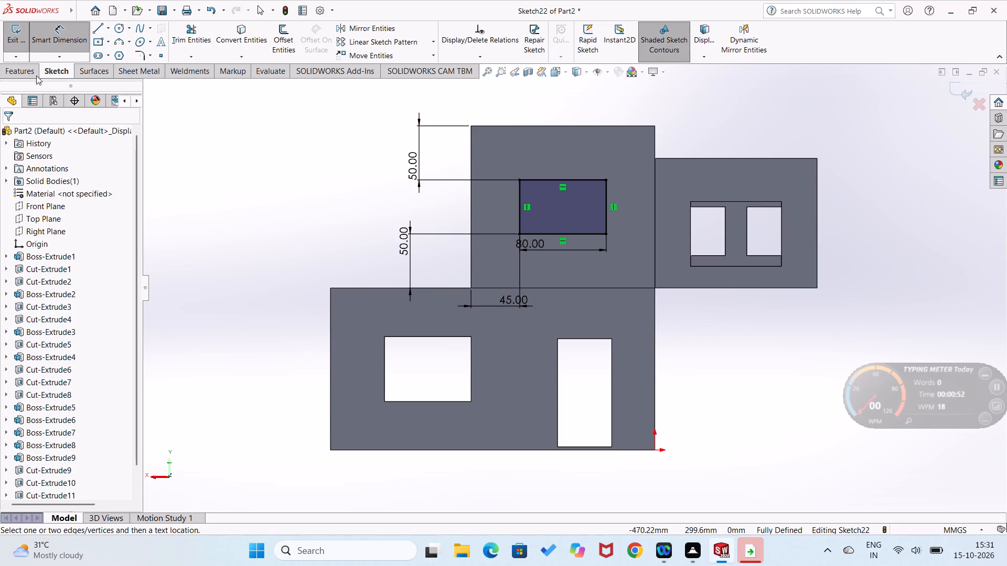
Extrude-cut the dimensioned rectangle 100 mm deep to make a window in the overhanging block's rear wall.
click(31, 73)
click(187, 46)
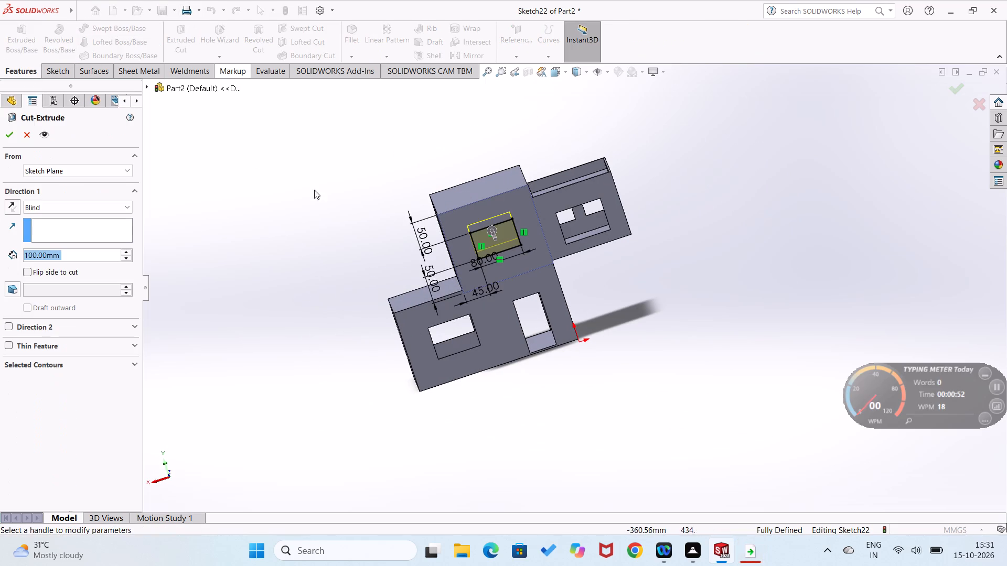
middle_drag(335, 221, 397, 196)
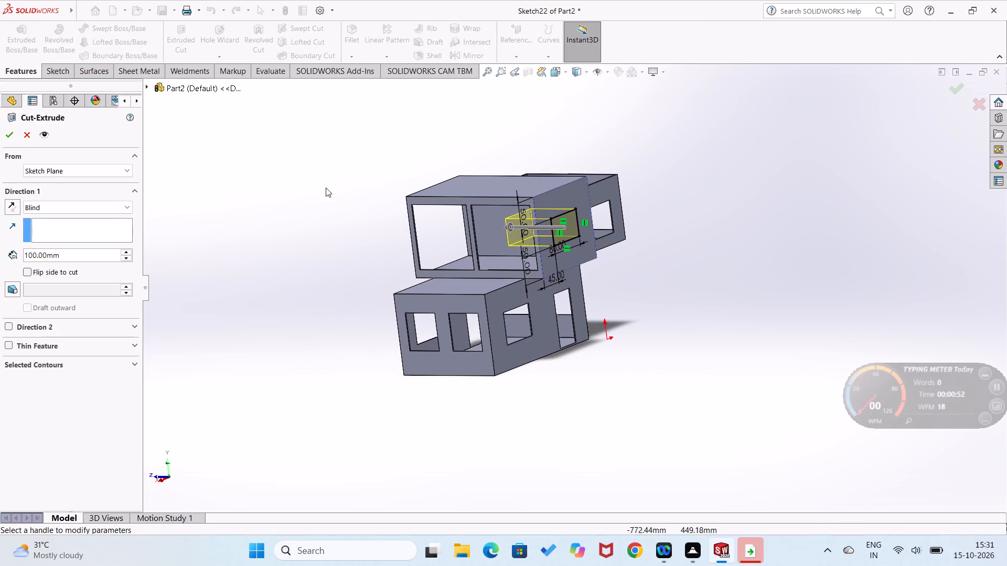
click(7, 128)
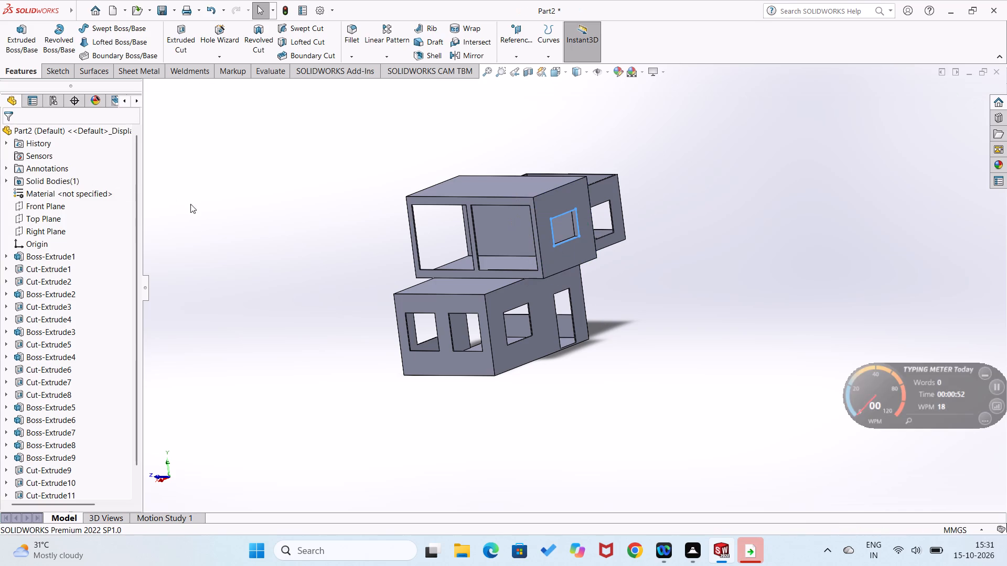
click(206, 208)
Sketch a rectangle about 170 by 32 mm on the overhanging block's rear face, rising from its top edge across the full width.
middle_drag(324, 307, 325, 309)
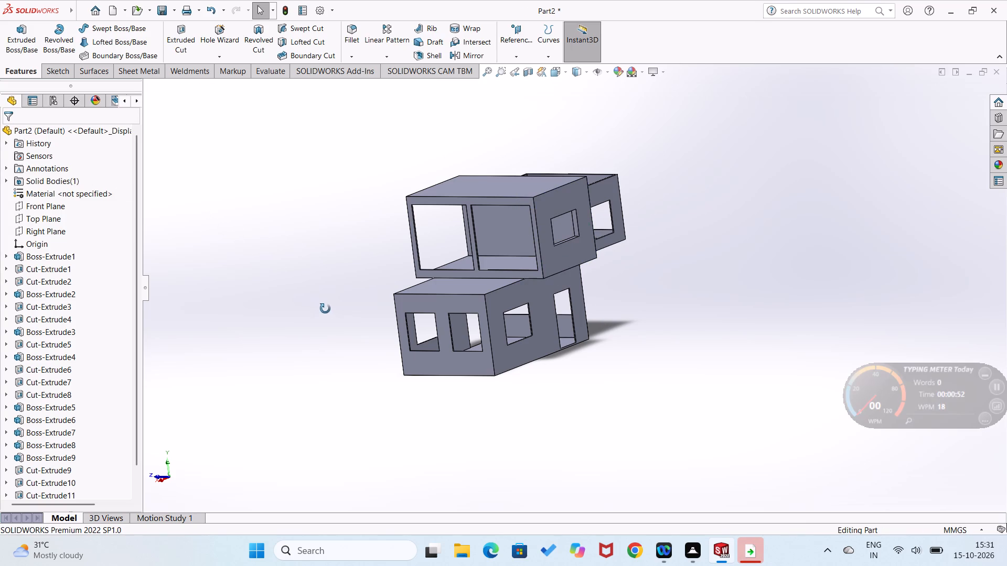
middle_drag(325, 309, 619, 389)
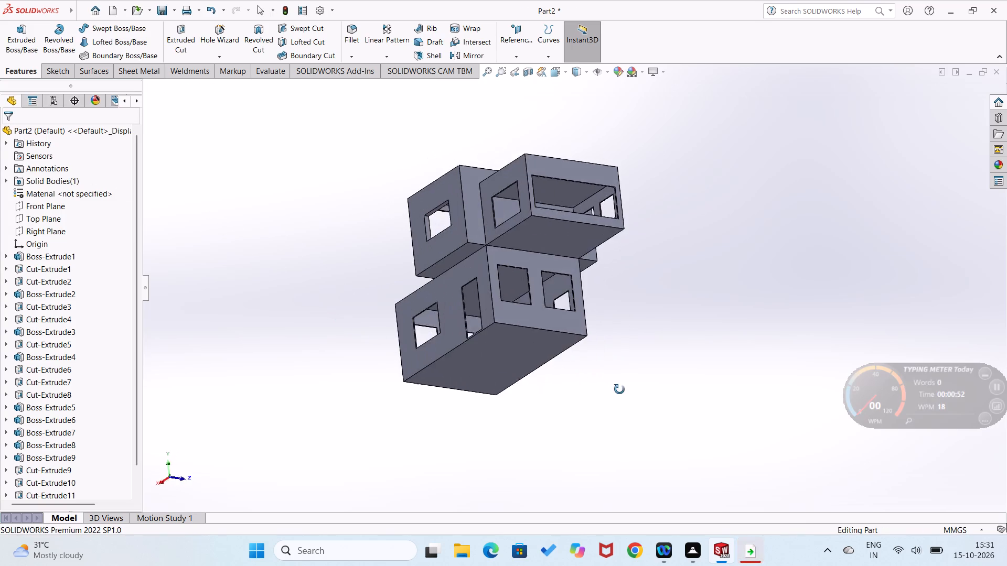
middle_drag(619, 389, 652, 452)
scroll(658, 453, up, 1)
middle_drag(652, 452, 657, 453)
right_click(497, 222)
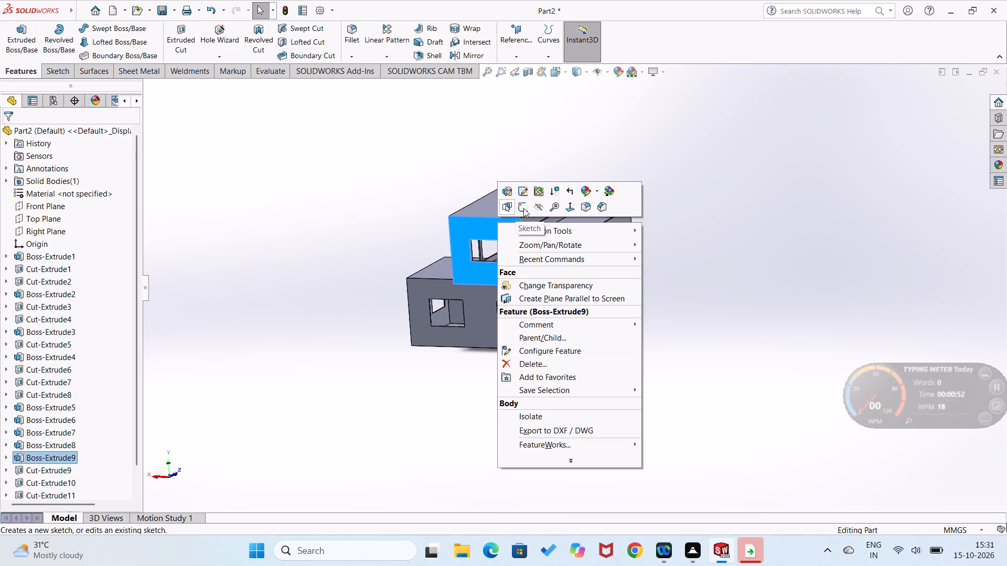
click(523, 208)
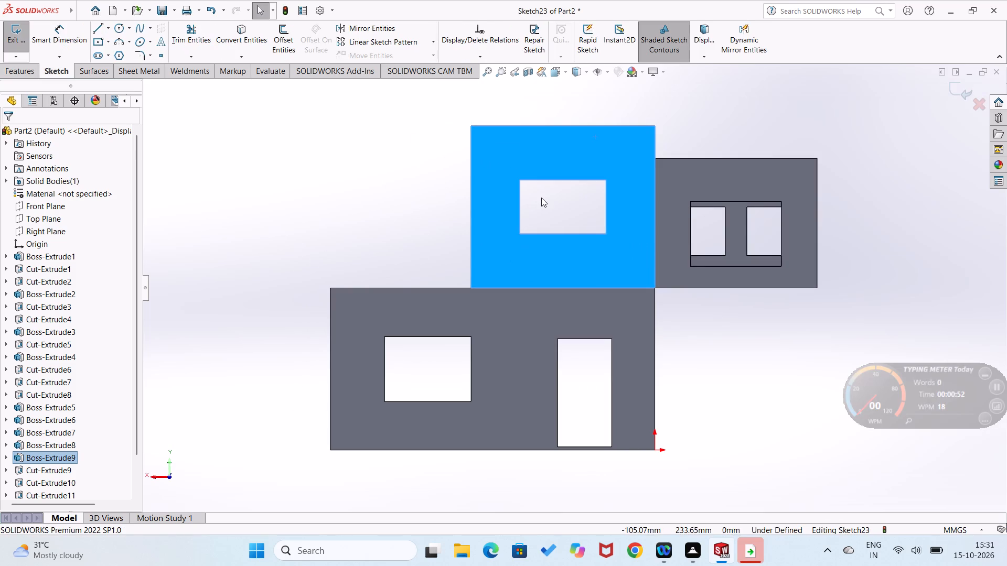
scroll(553, 197, up, 2)
click(457, 184)
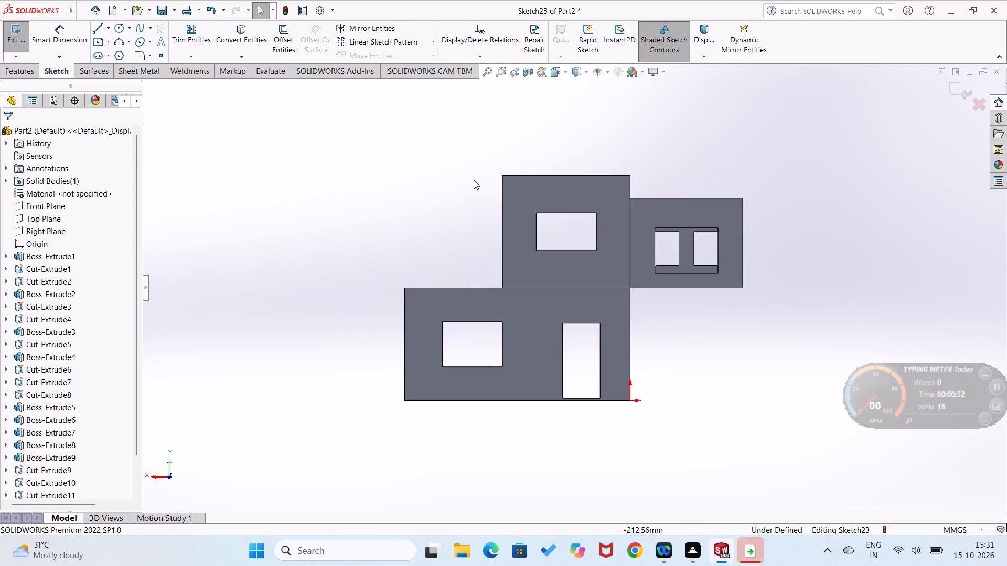
right_drag(486, 192, 428, 232)
right_drag(481, 183, 457, 251)
click(503, 175)
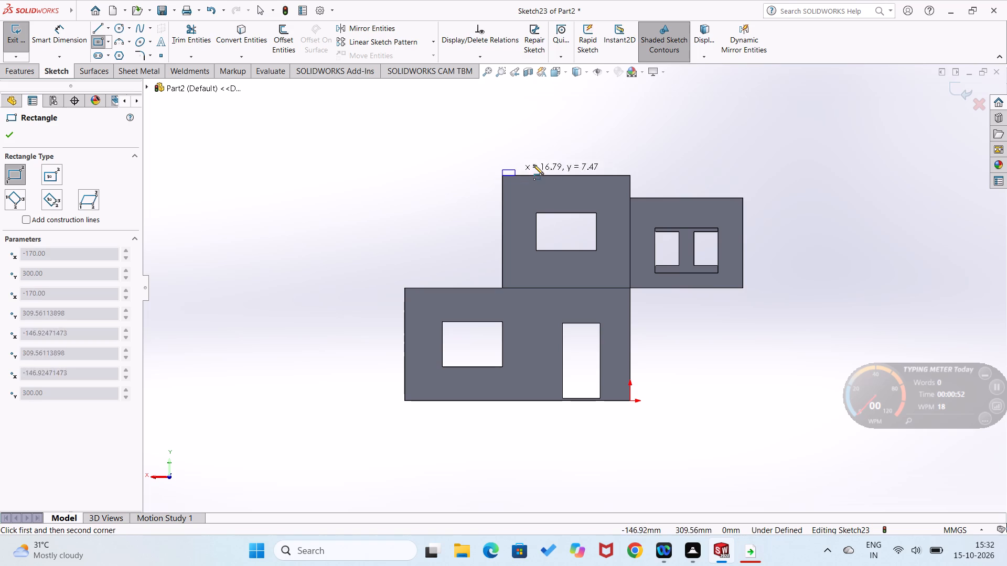
click(633, 151)
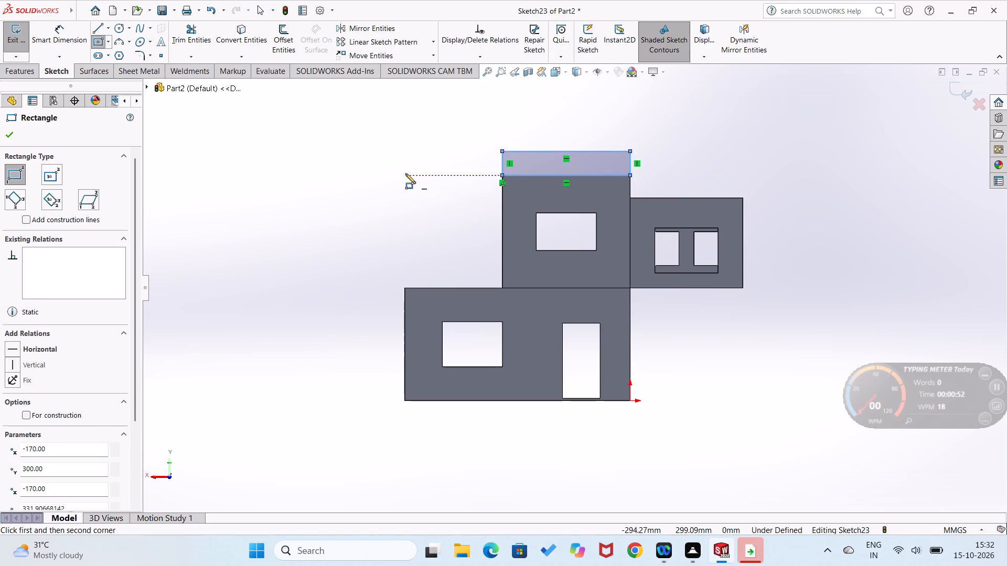
Dimension the rectangle above the rear face 30 mm high and 170 mm wide.
right_drag(405, 173, 413, 63)
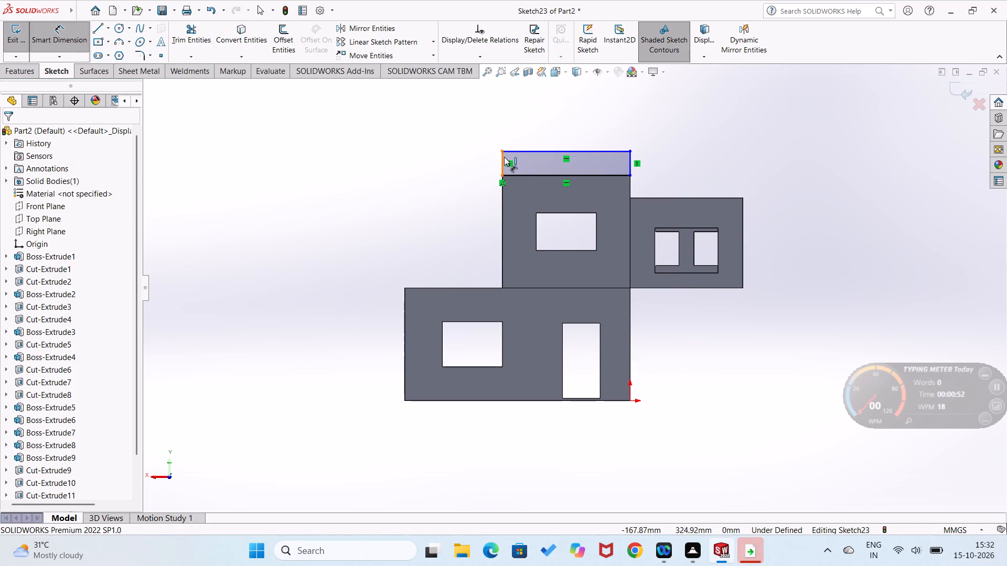
click(500, 161)
click(483, 166)
text(30)
key(Return)
click(417, 181)
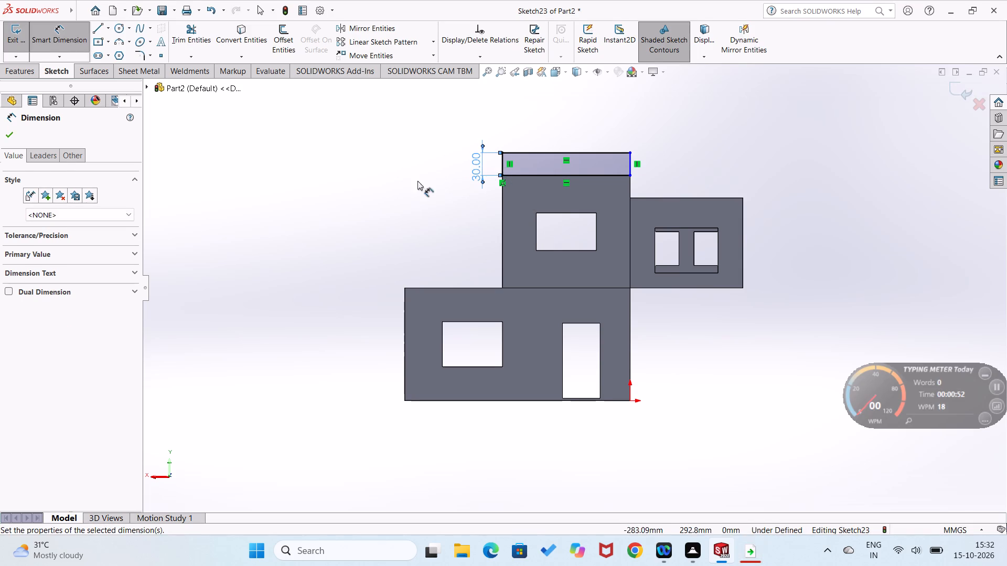
click(523, 154)
click(529, 137)
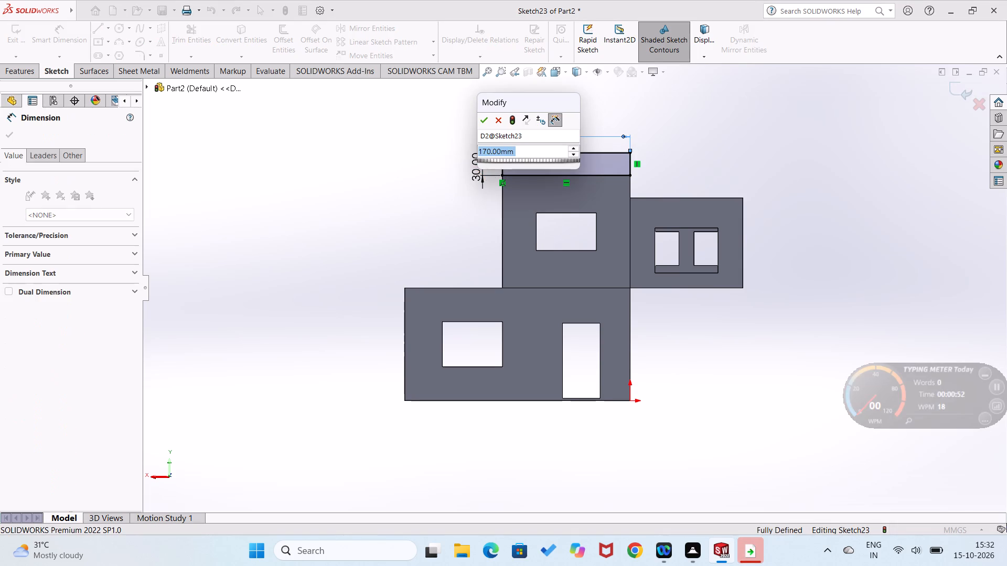
click(484, 114)
click(384, 171)
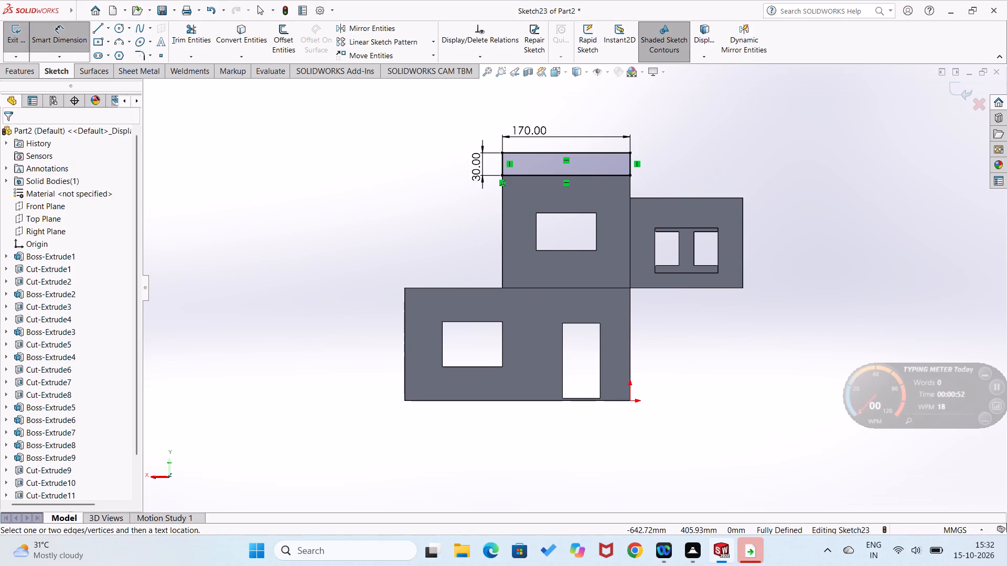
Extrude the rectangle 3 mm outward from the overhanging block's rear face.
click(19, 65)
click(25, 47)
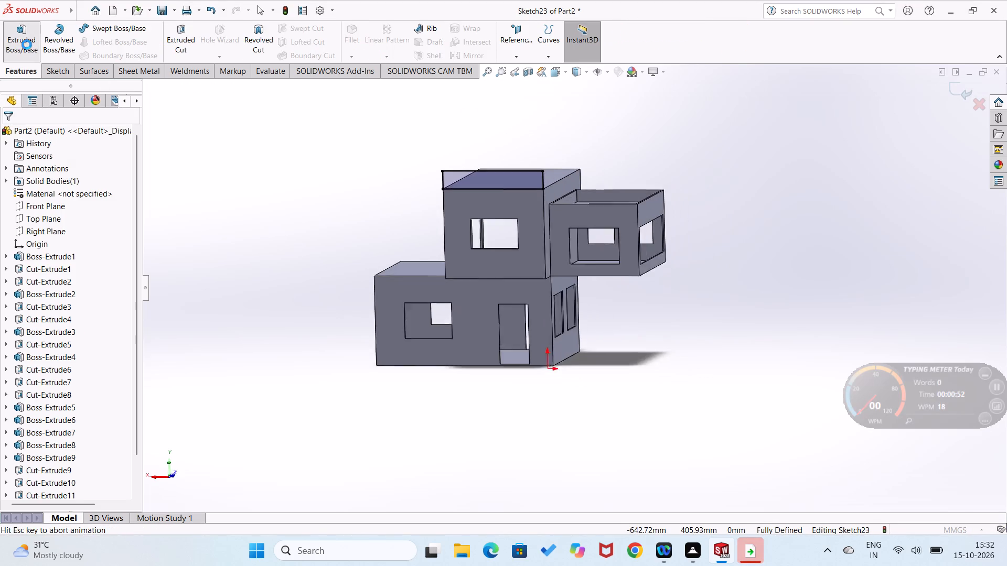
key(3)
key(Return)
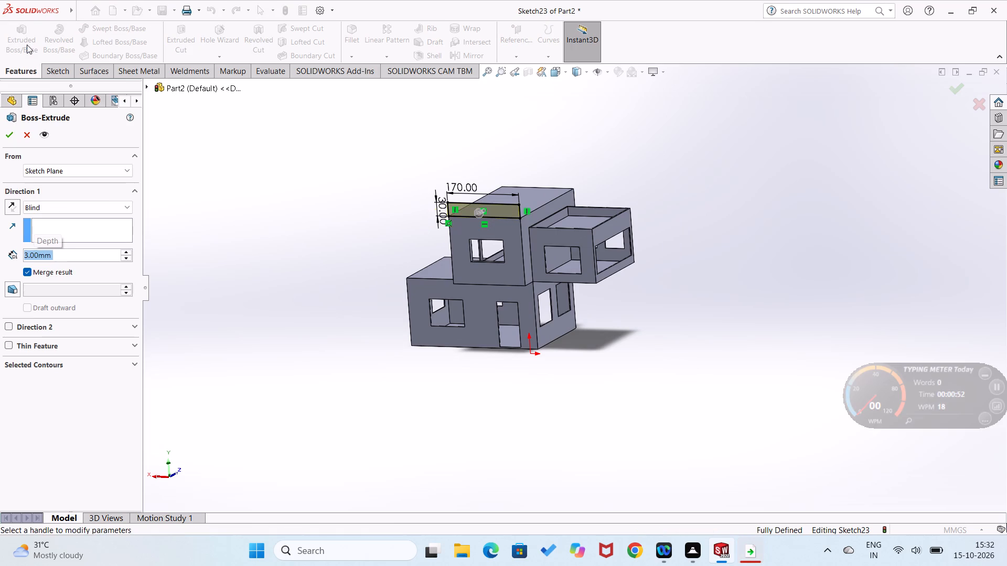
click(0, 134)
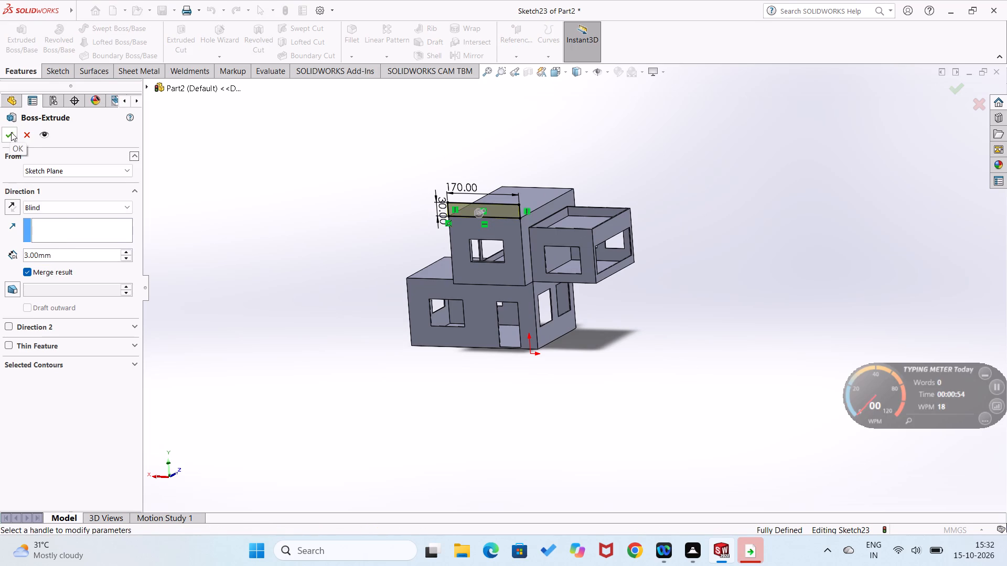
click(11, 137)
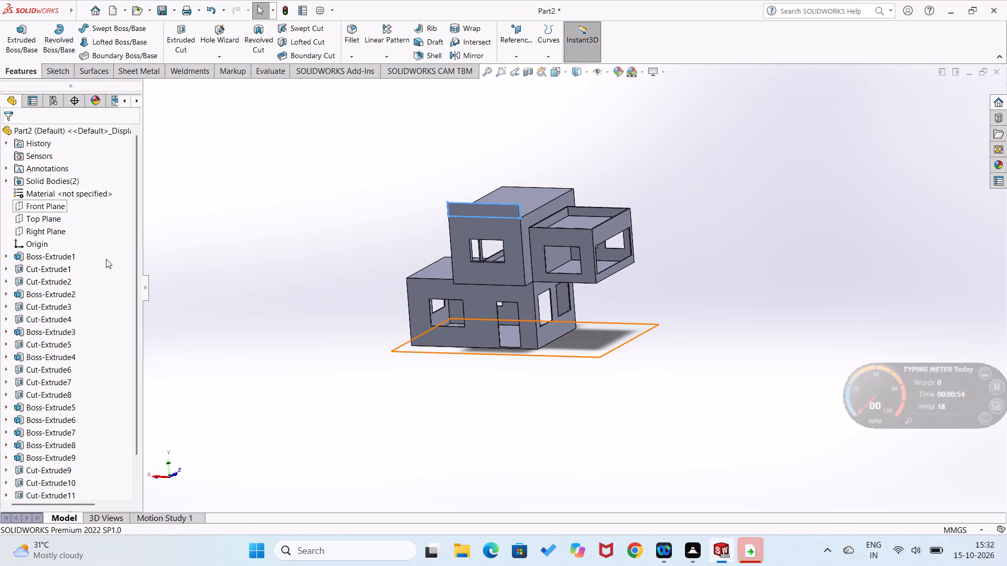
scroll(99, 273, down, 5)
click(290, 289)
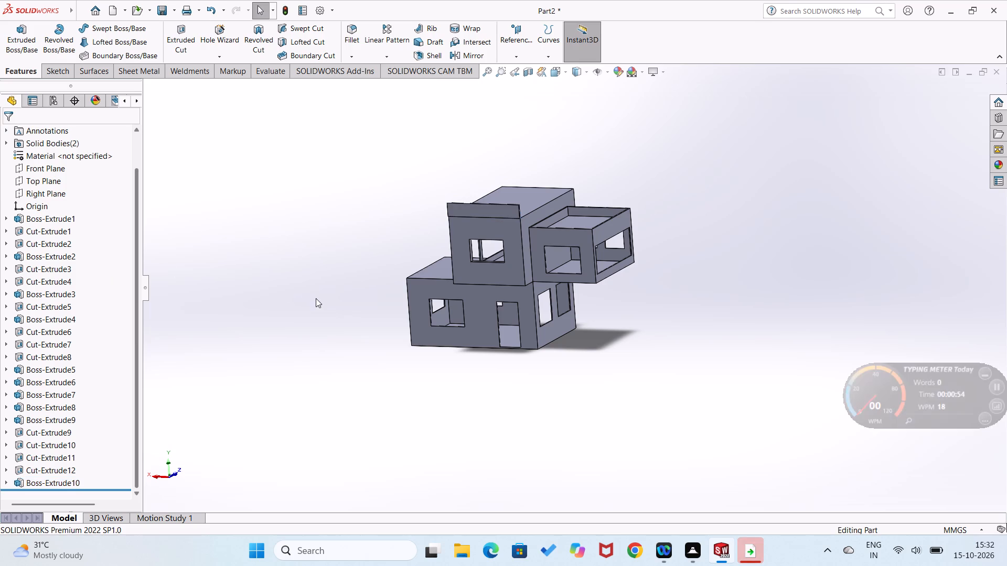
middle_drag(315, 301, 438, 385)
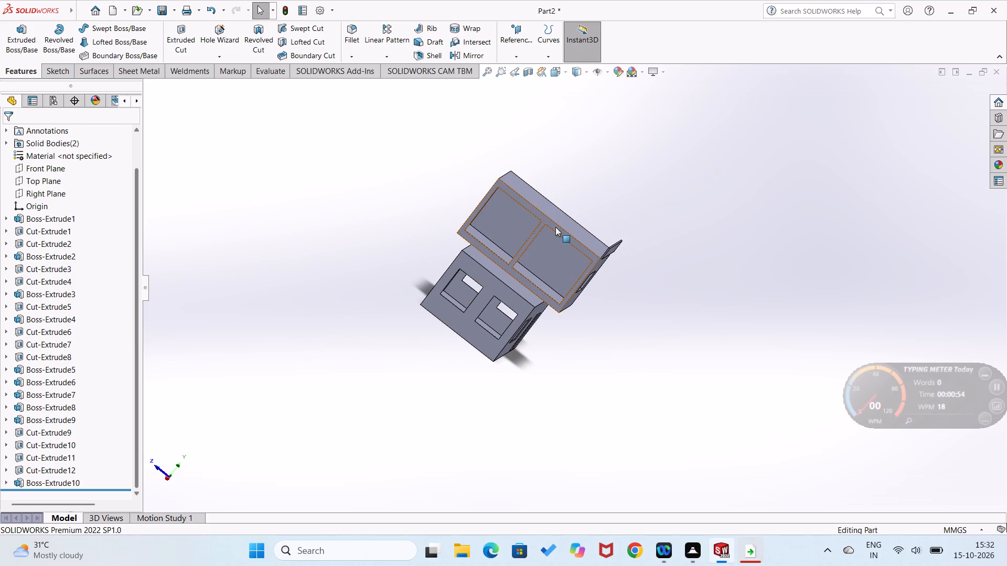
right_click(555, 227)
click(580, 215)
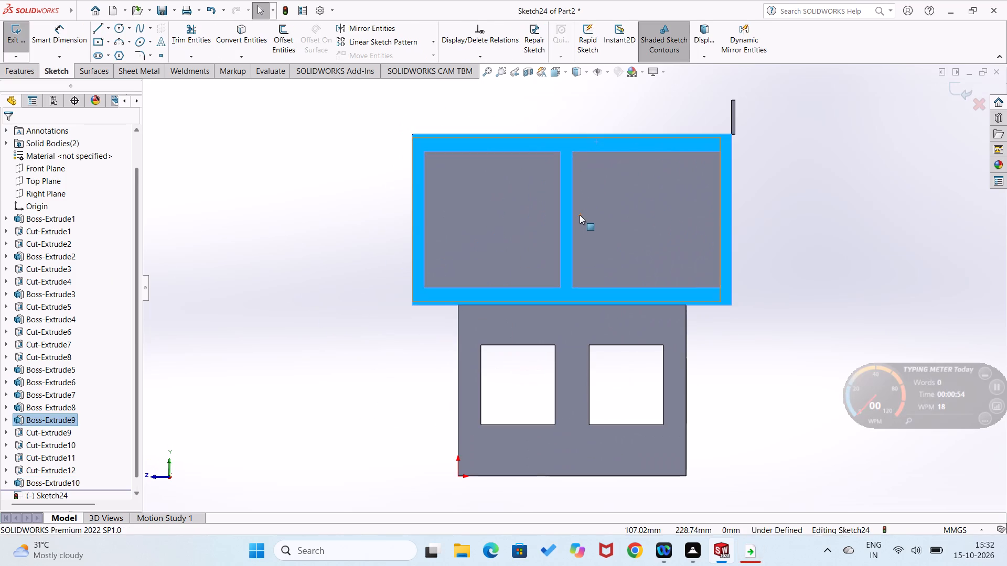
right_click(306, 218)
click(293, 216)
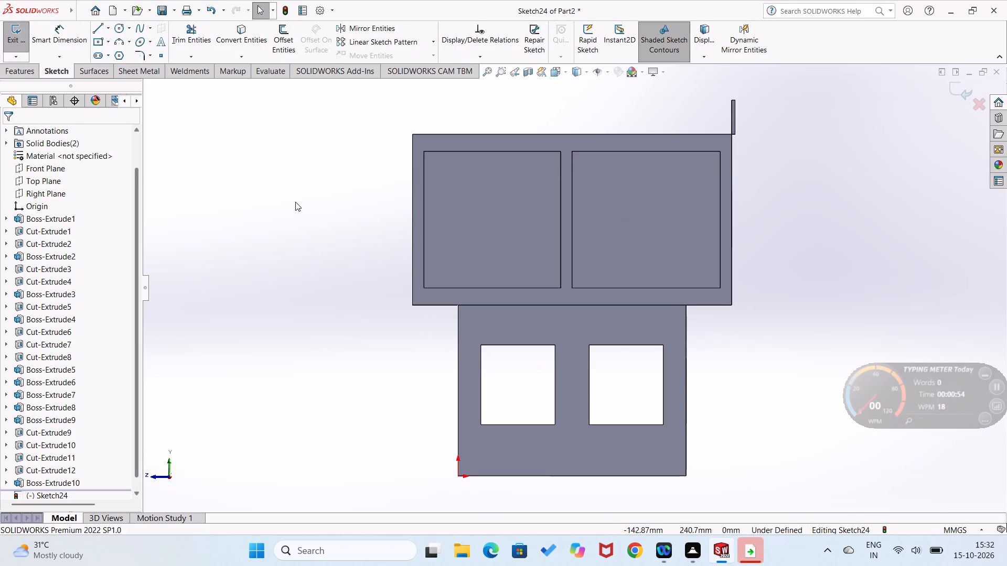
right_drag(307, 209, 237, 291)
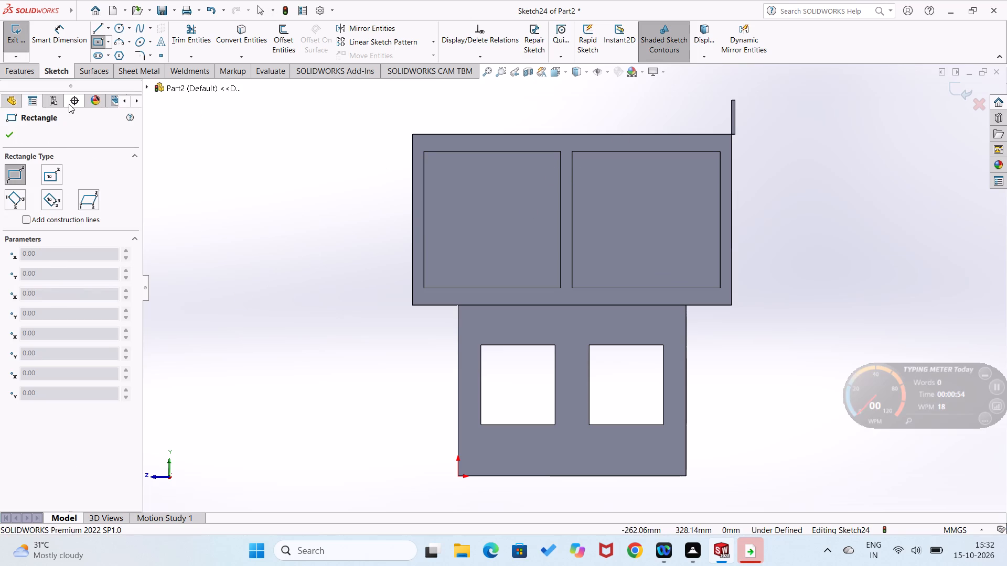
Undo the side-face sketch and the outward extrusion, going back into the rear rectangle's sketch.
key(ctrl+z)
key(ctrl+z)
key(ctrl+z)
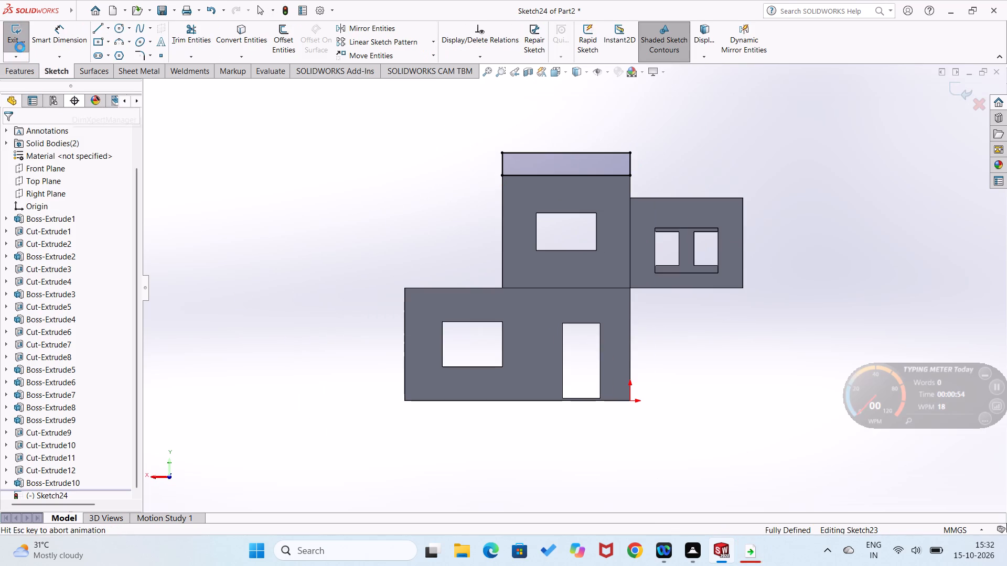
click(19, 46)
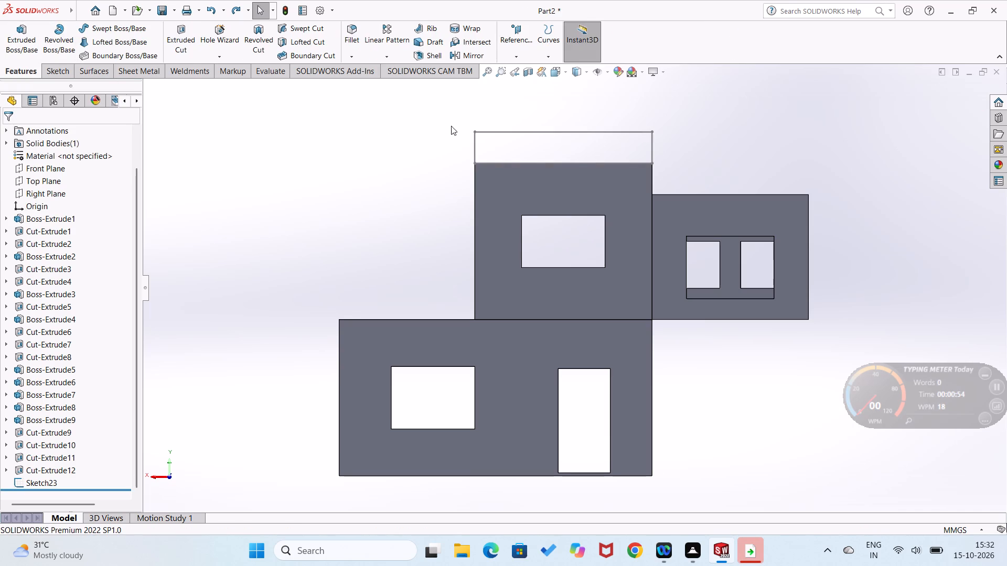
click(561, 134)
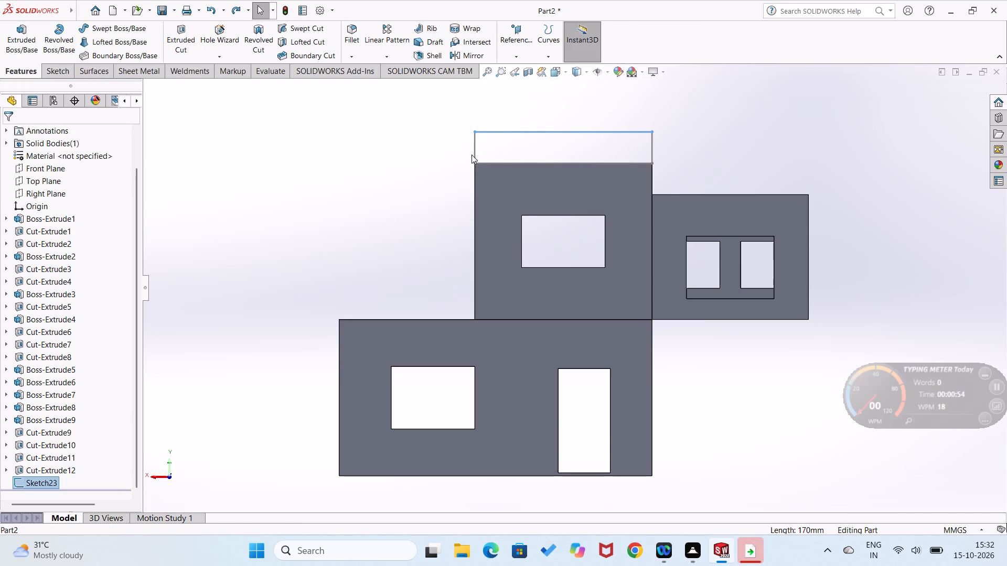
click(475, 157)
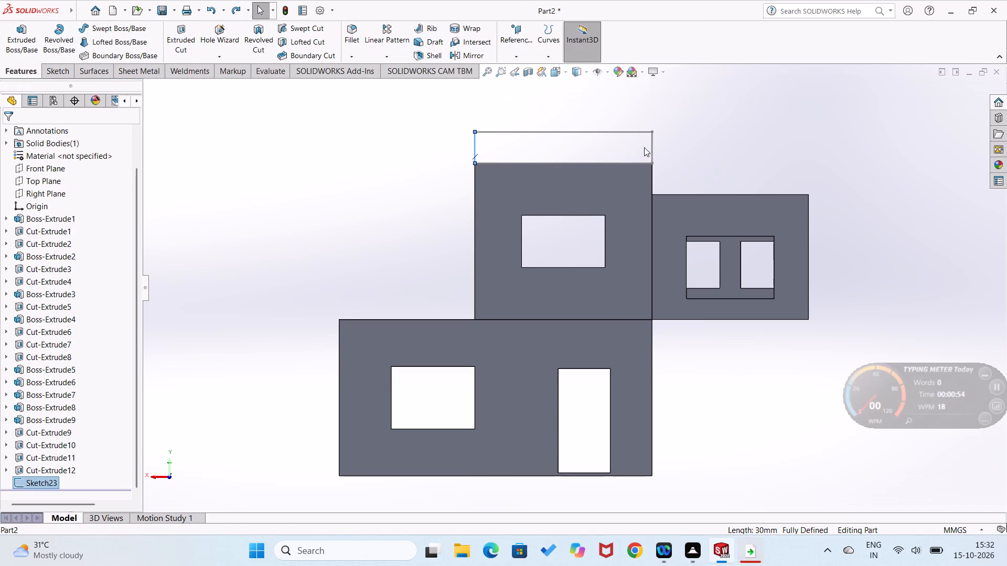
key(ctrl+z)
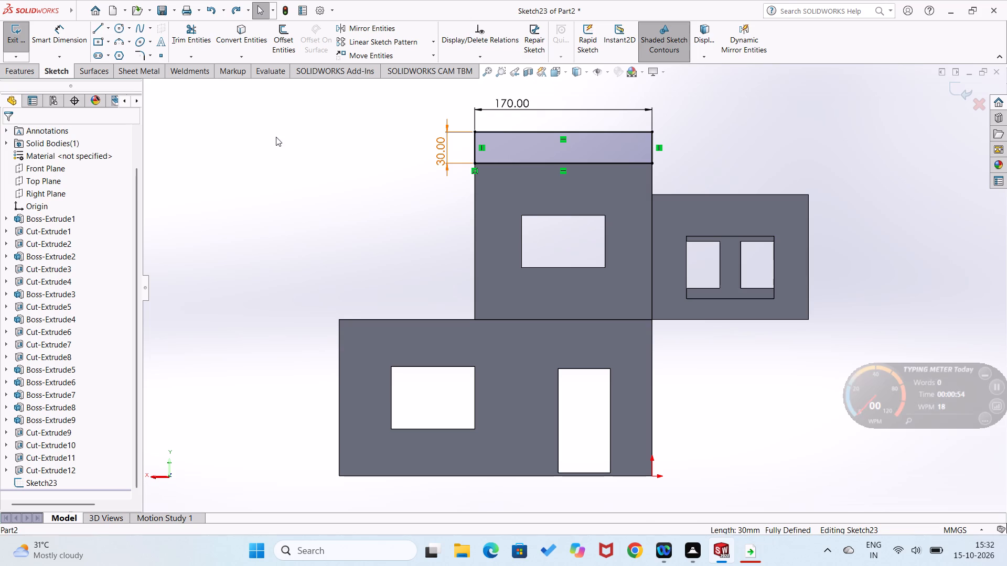
Extrude the rear rectangle 3 mm in the reversed direction, over the overhanging block's roof, to make a parapet wall.
click(276, 137)
click(12, 63)
click(14, 69)
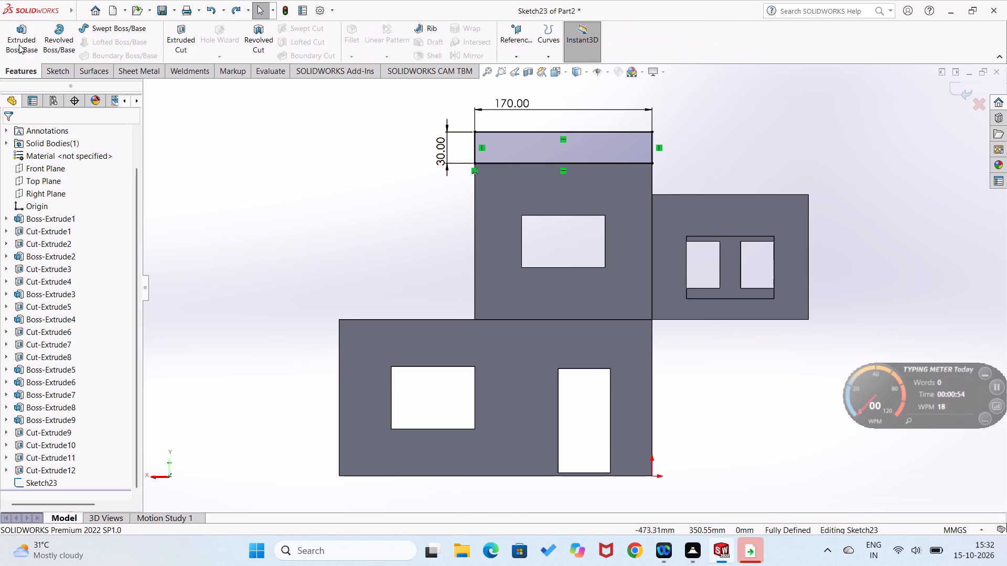
click(19, 45)
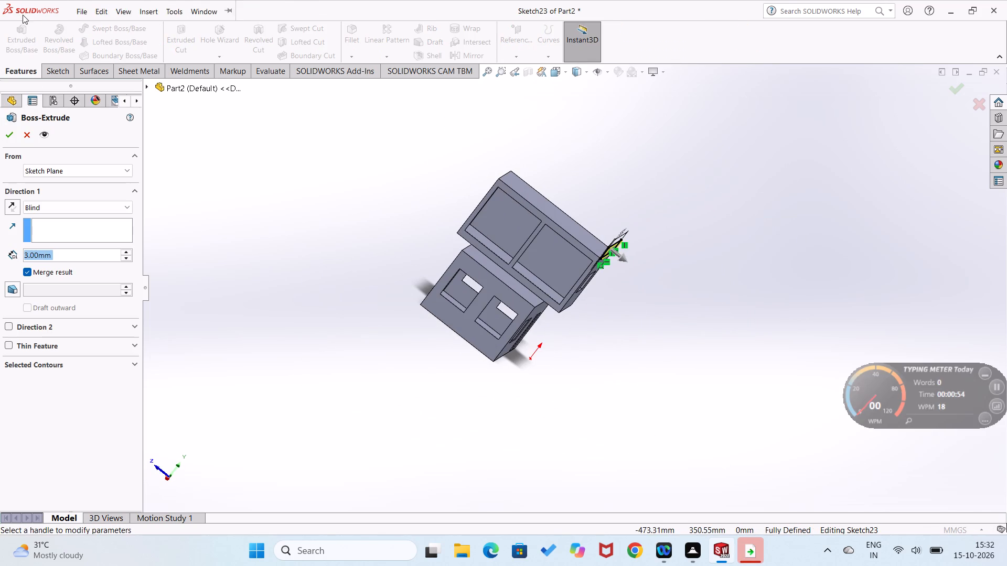
click(17, 209)
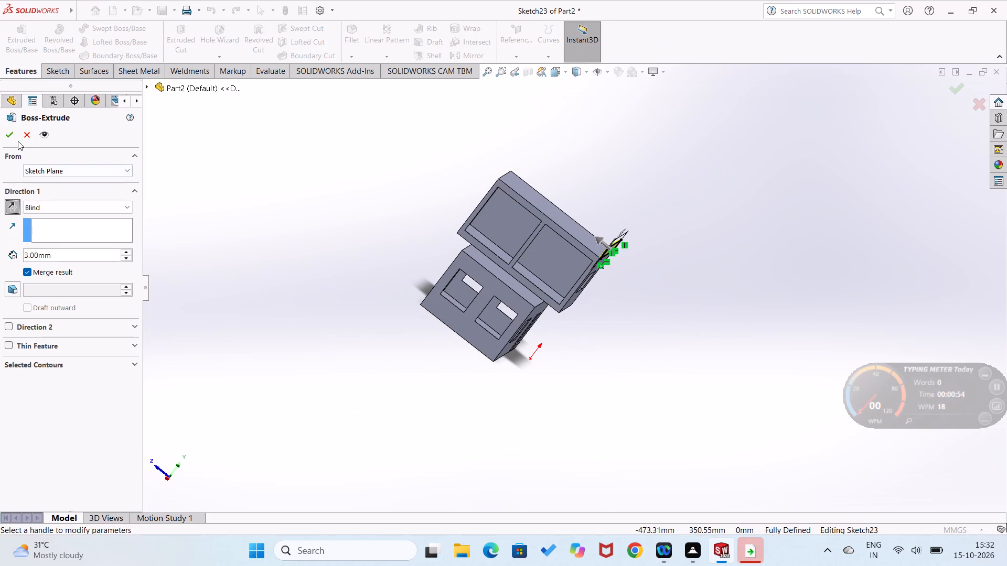
click(12, 132)
click(247, 235)
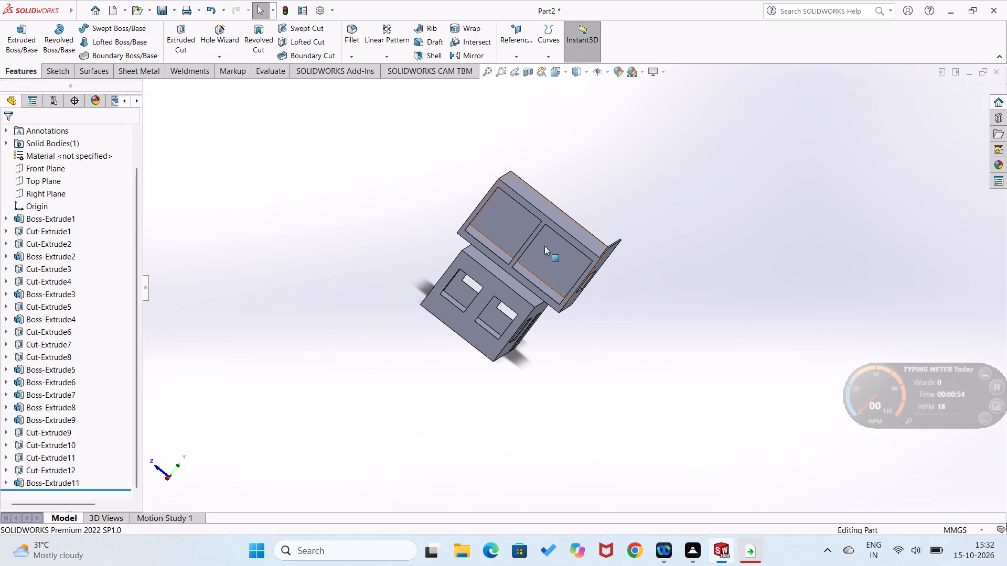
On the side face with two large openings, sketch a rectangle about 26 mm high along its top edge, from the rear parapet to the far corner.
right_click(548, 222)
click(579, 207)
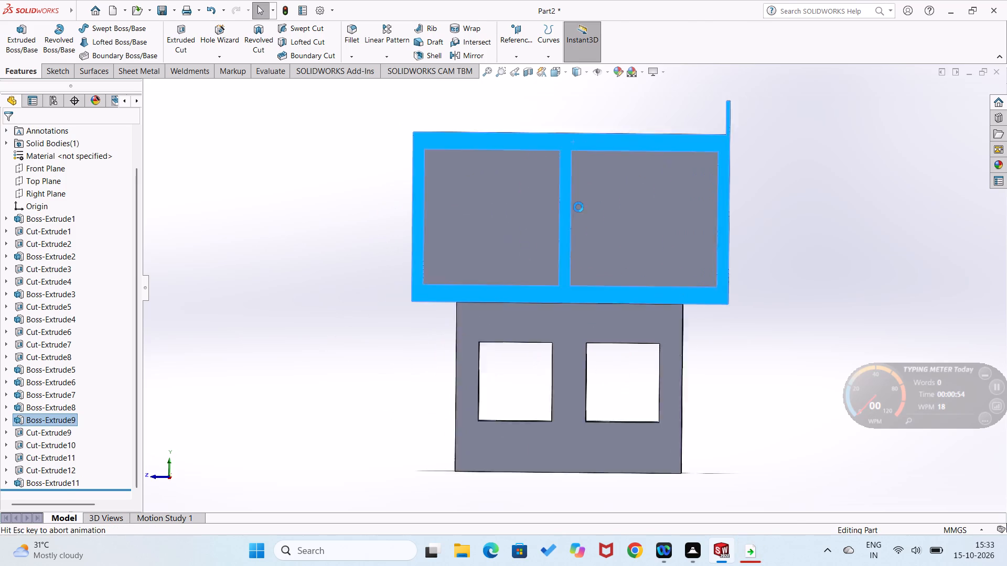
right_drag(797, 194, 750, 245)
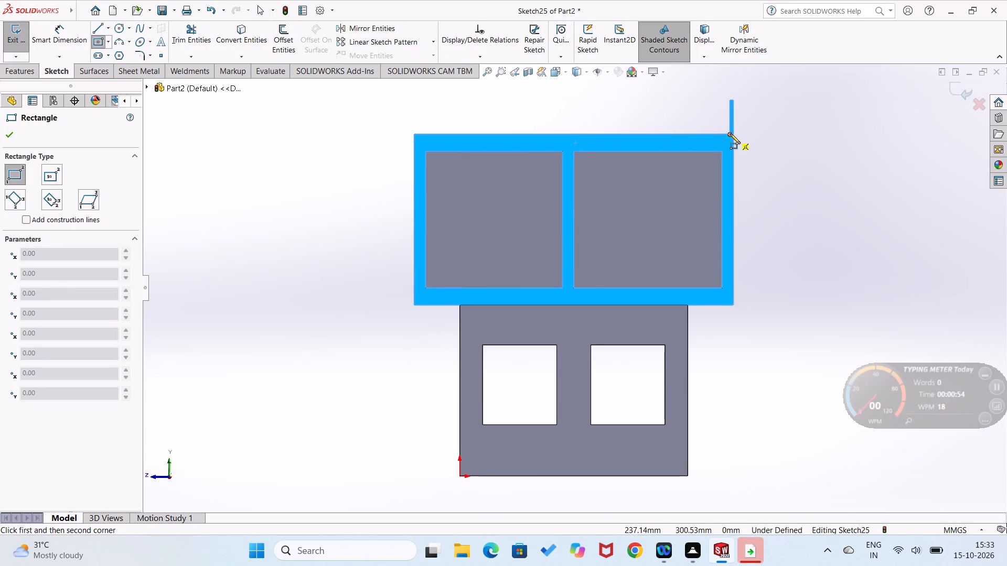
click(729, 134)
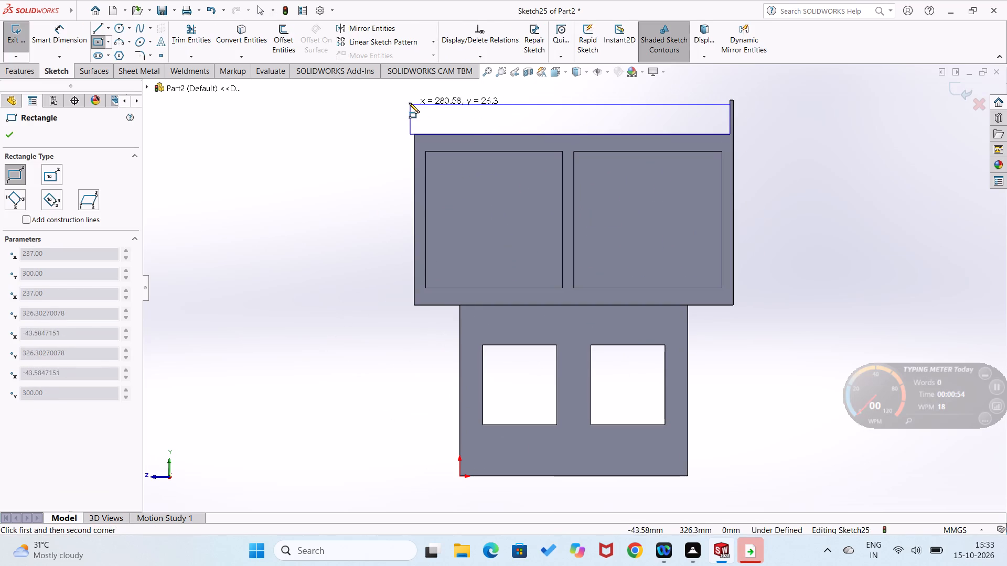
click(414, 104)
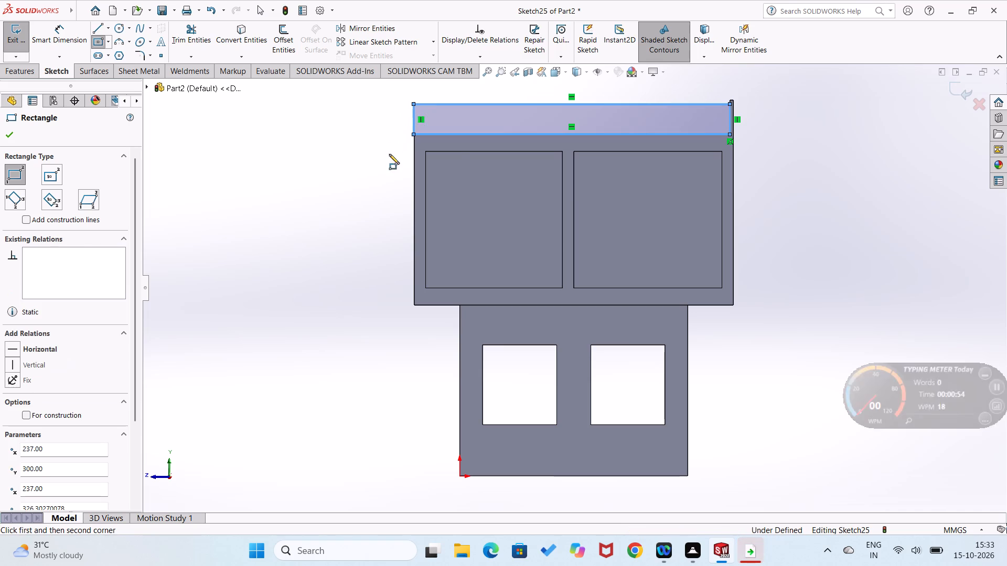
Set the height of the rectangle above the two-opening side face to 30 mm.
right_drag(387, 165, 388, 122)
right_drag(375, 160, 373, 111)
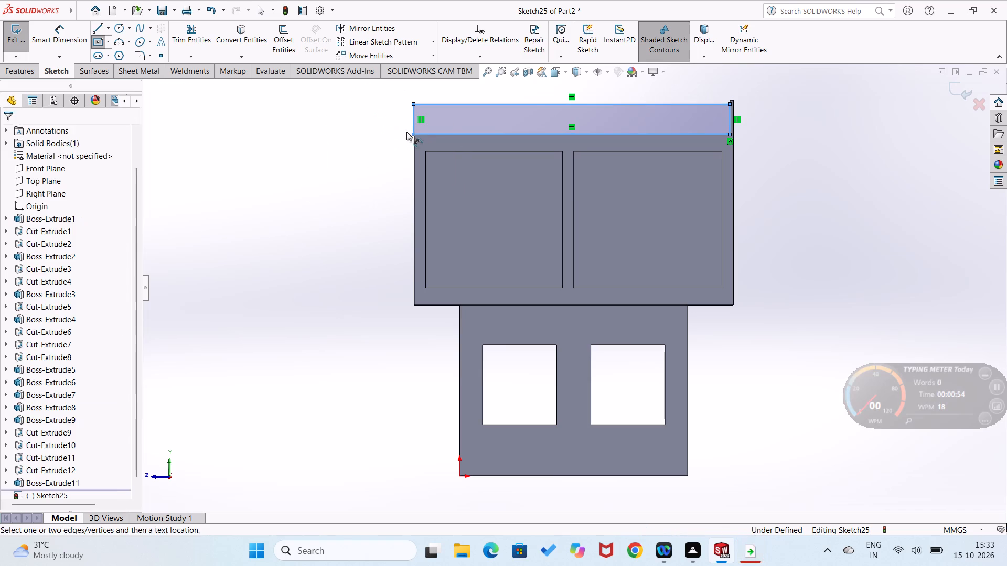
click(413, 127)
click(394, 131)
text(30)
key(Return)
click(374, 166)
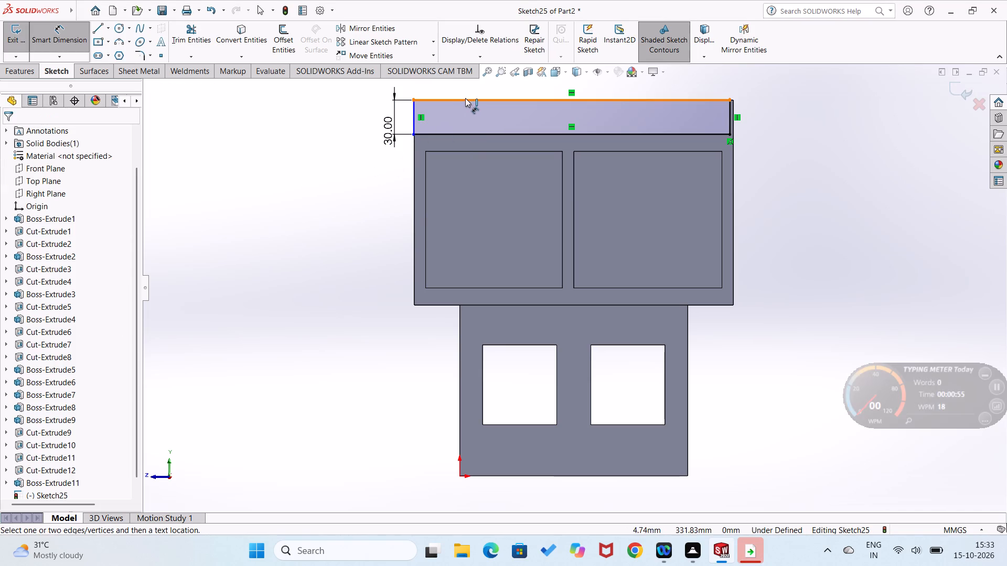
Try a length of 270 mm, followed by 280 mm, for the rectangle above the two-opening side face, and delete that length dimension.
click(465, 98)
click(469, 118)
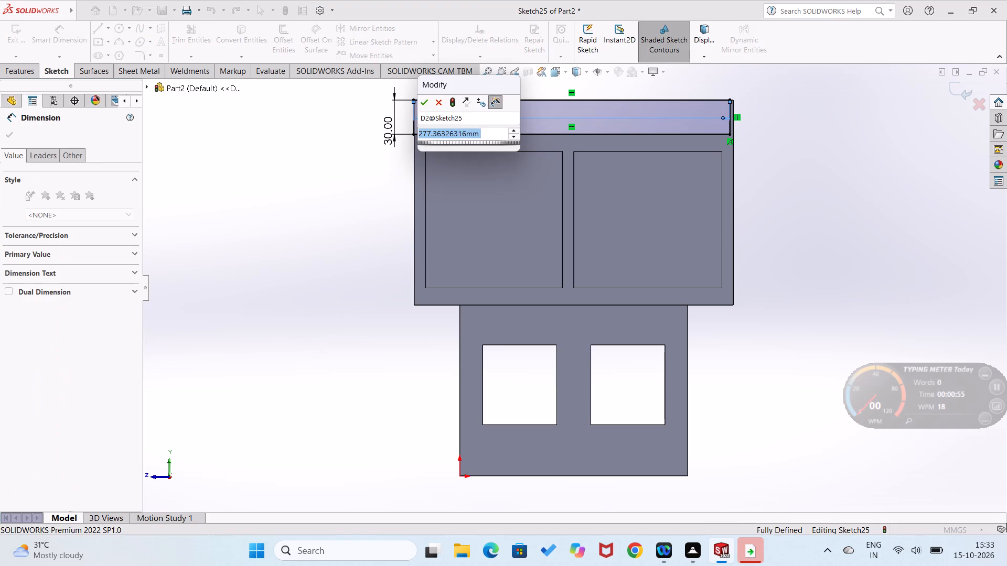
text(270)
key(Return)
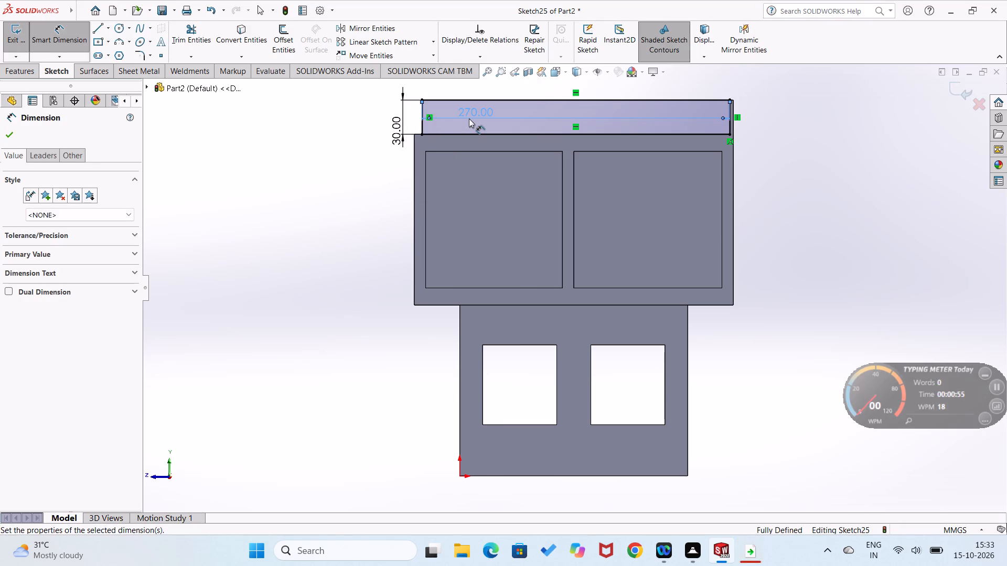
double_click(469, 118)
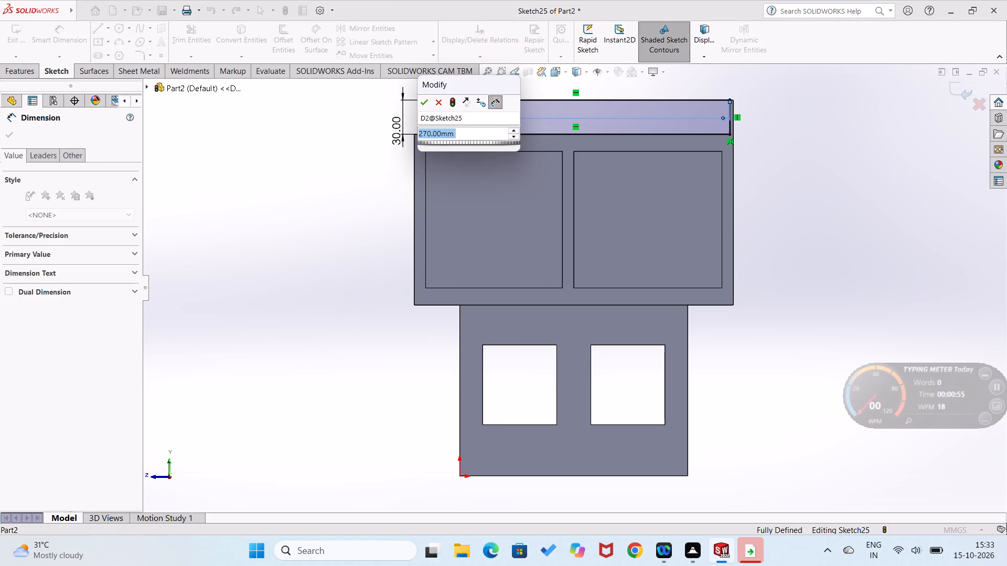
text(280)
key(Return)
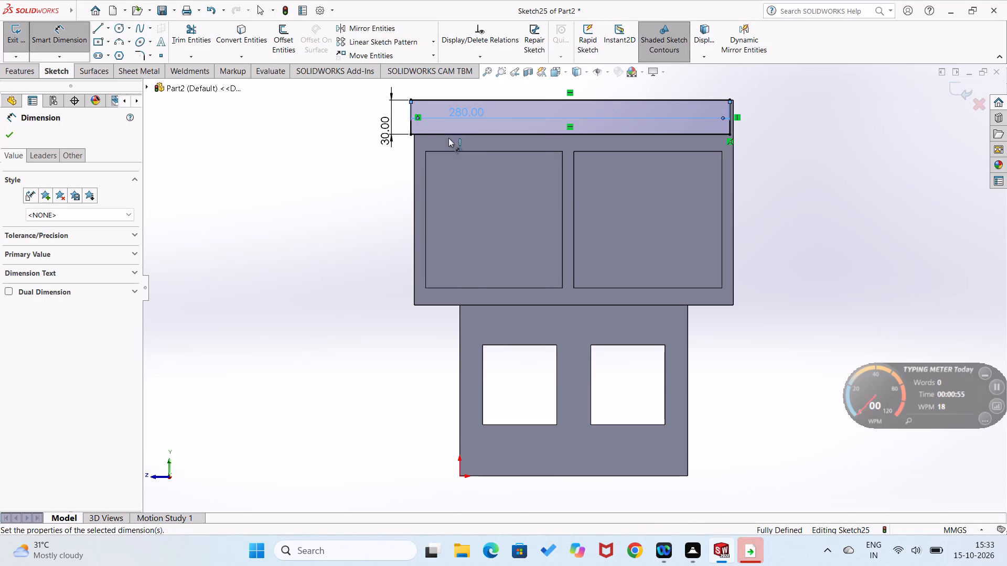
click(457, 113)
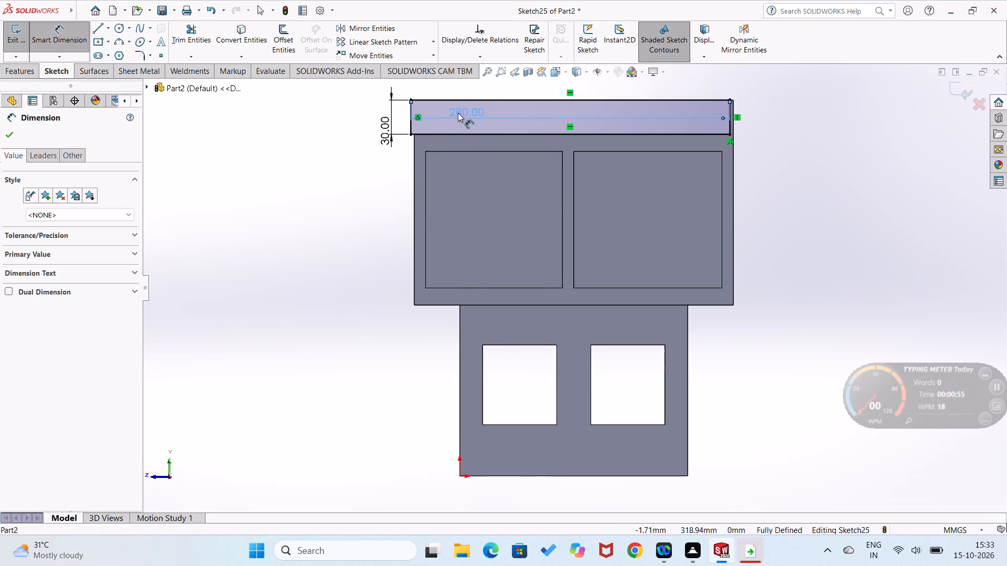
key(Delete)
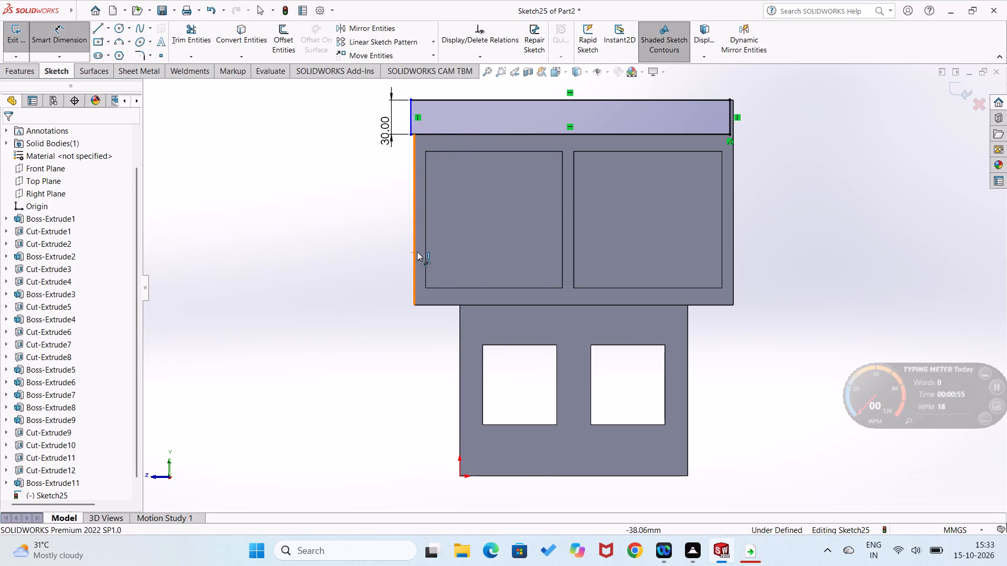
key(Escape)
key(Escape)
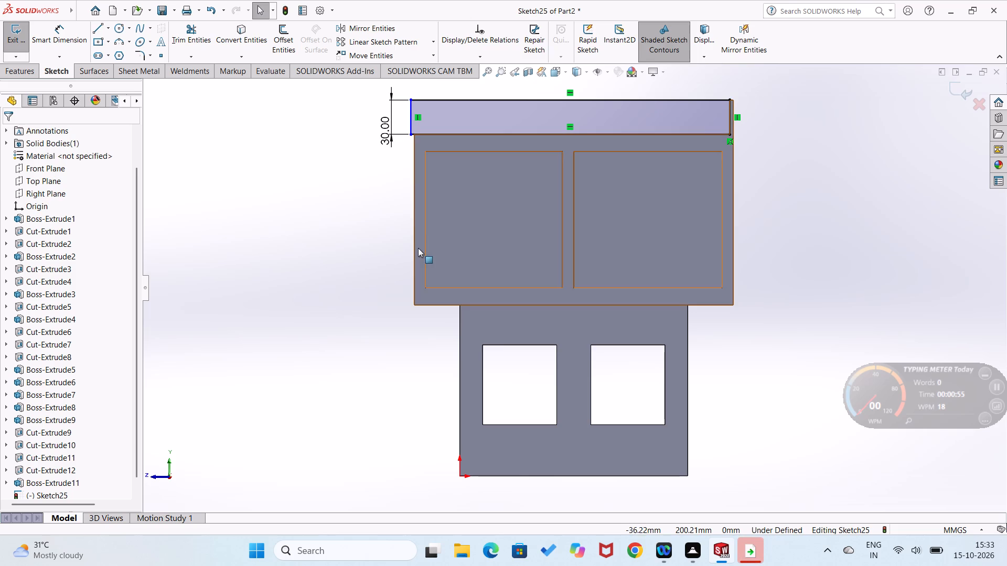
Make the rectangle's free end line collinear with the vertical outer edge of the two-opening side face.
click(414, 249)
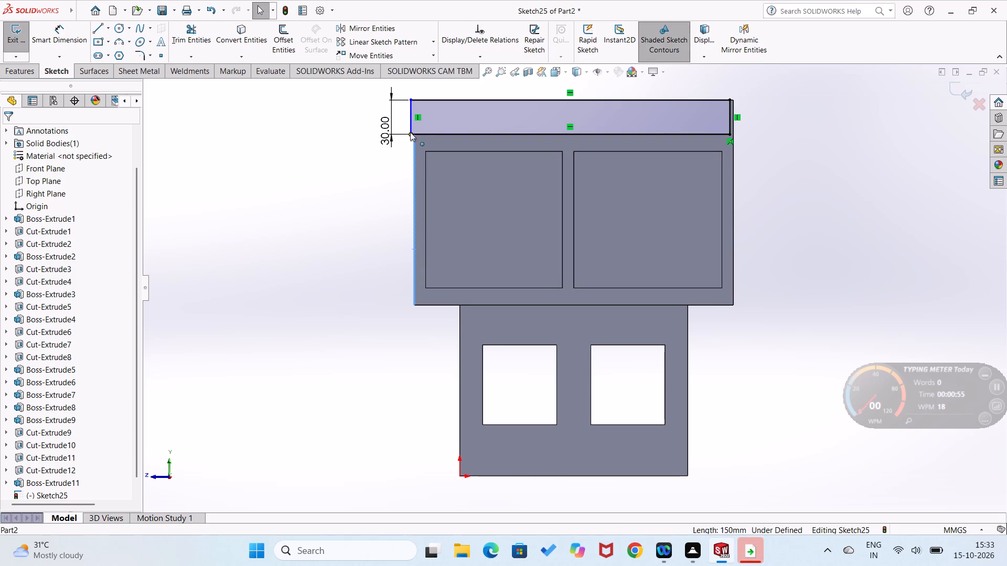
ctrl+click(411, 124)
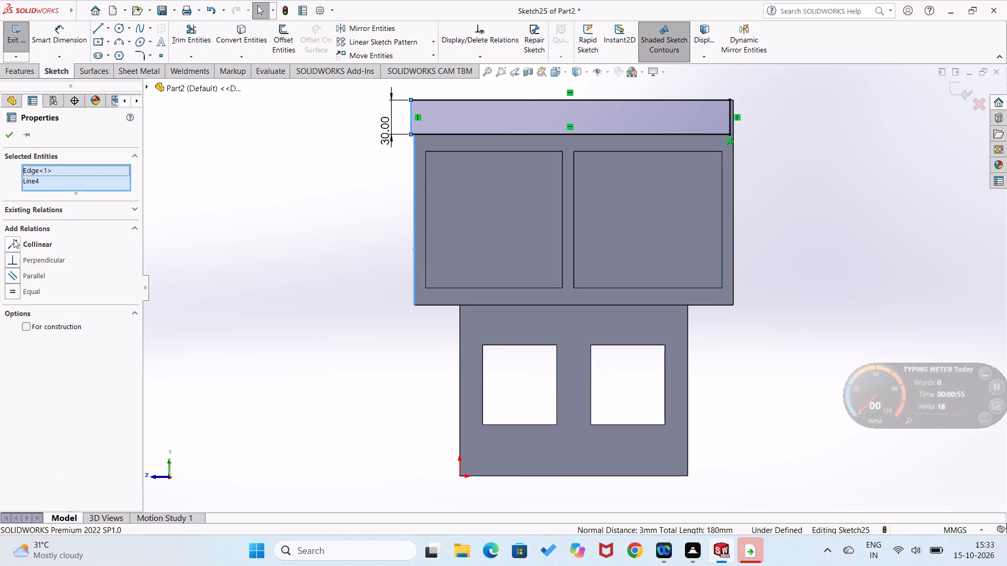
click(14, 239)
click(9, 134)
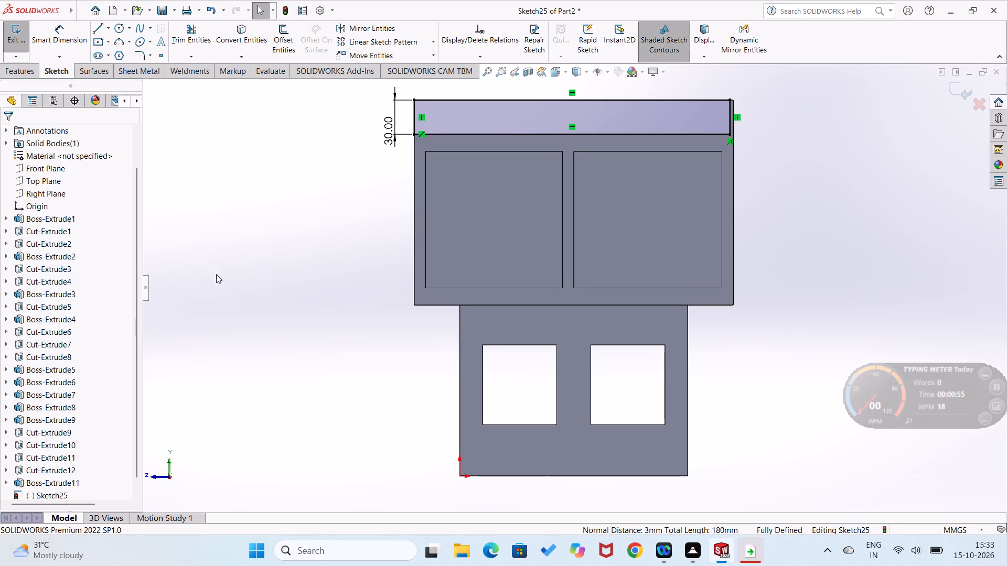
right_drag(223, 276, 212, 215)
click(455, 99)
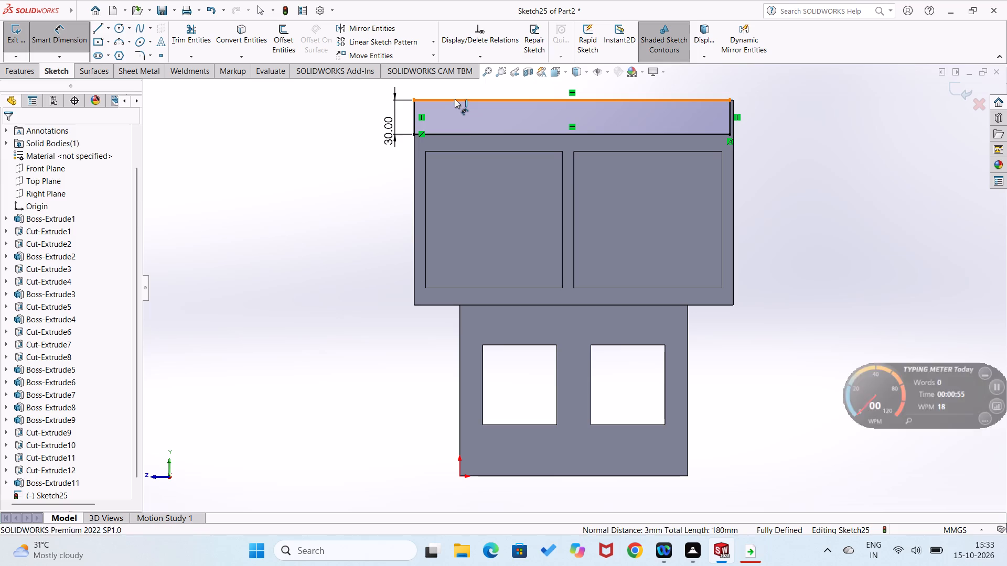
key(Escape)
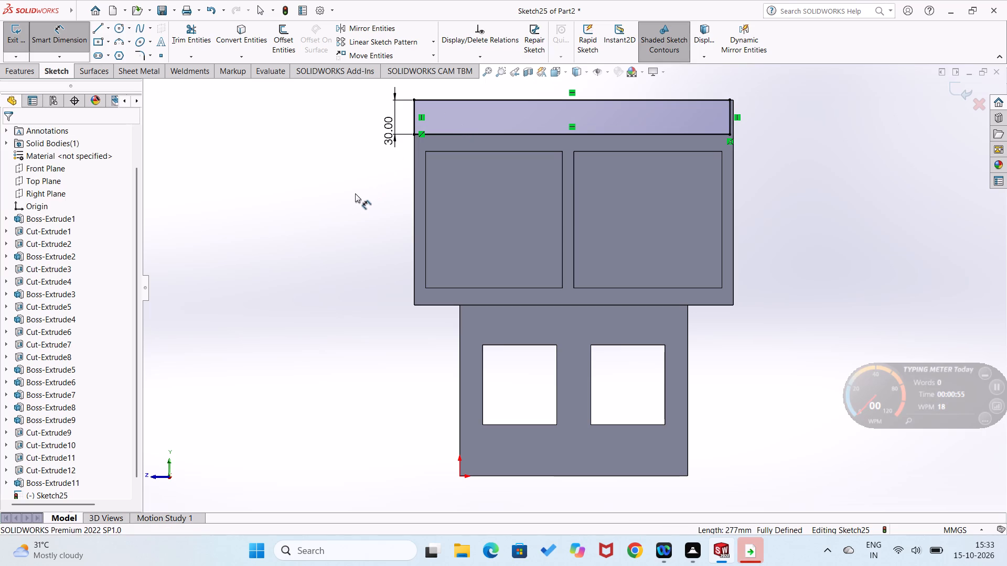
Extrude the side rectangle 3 mm in the reversed direction, over the overhanging block's roof, to make a second parapet wall.
click(12, 71)
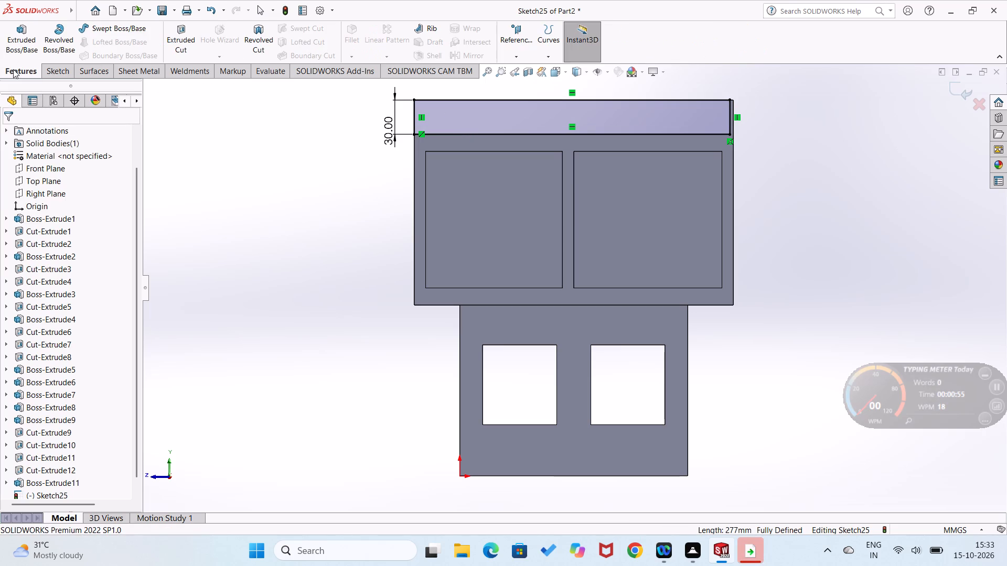
click(18, 46)
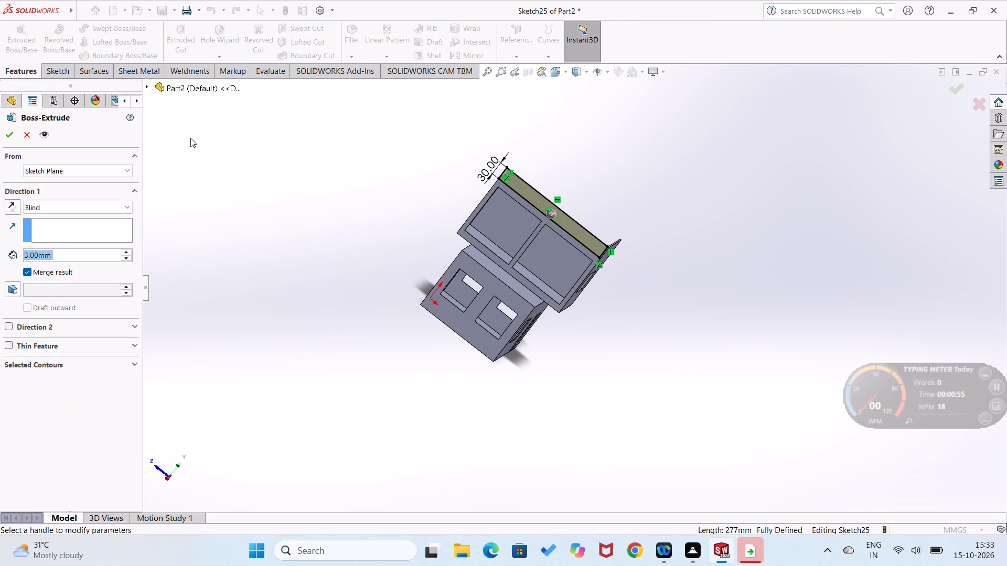
scroll(458, 160, up, 3)
scroll(505, 180, down, 7)
scroll(572, 272, up, 3)
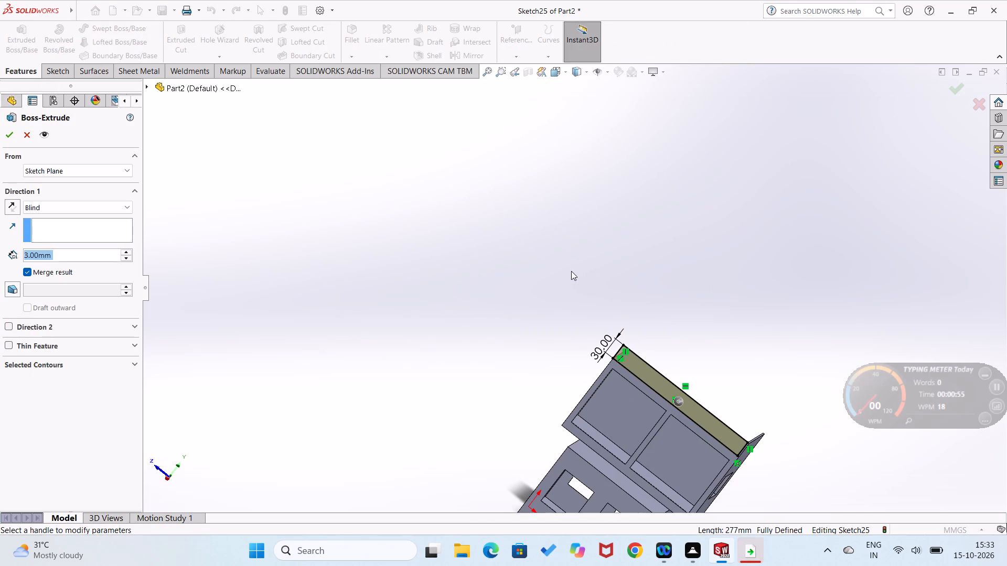
middle_drag(674, 349, 603, 356)
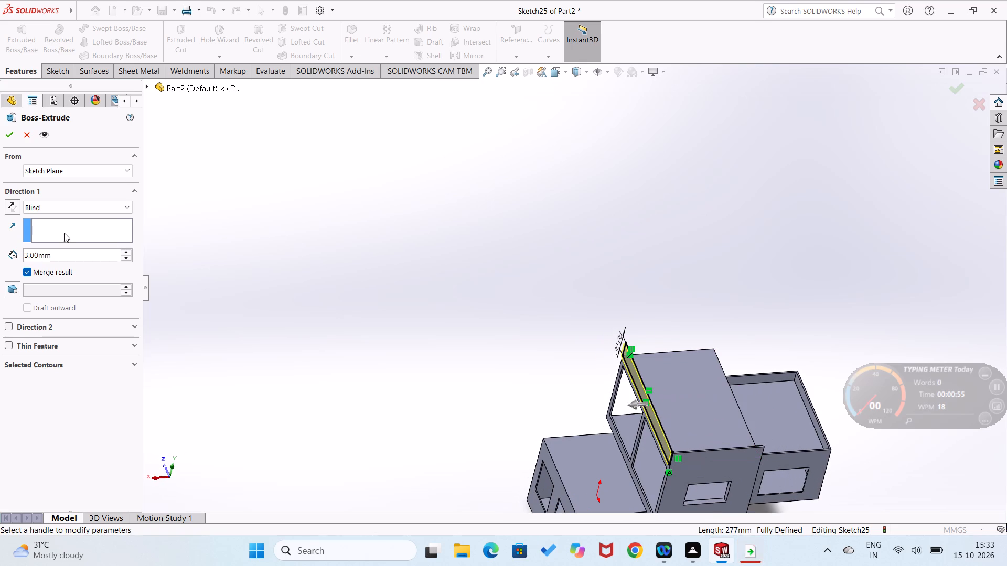
click(9, 208)
click(10, 138)
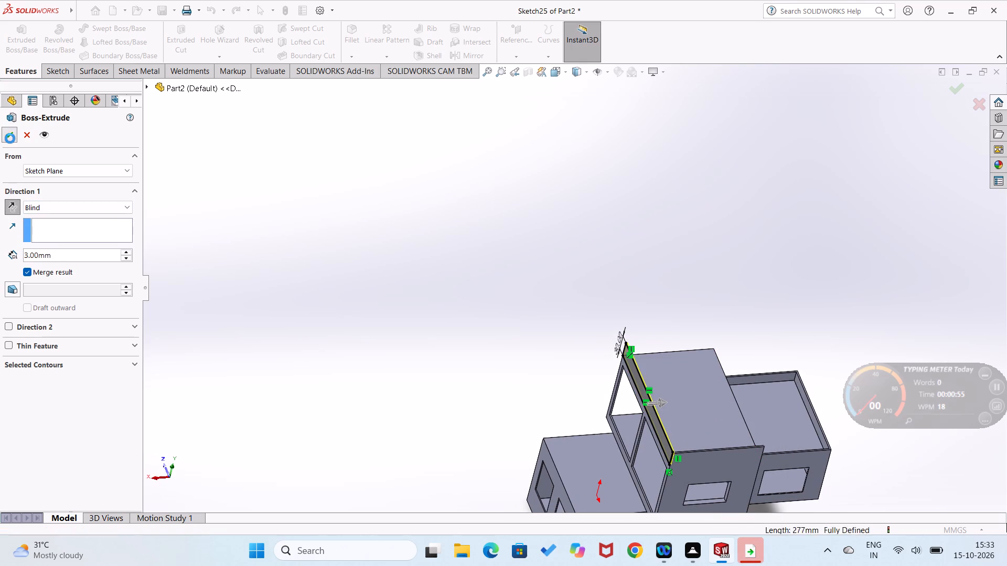
click(139, 115)
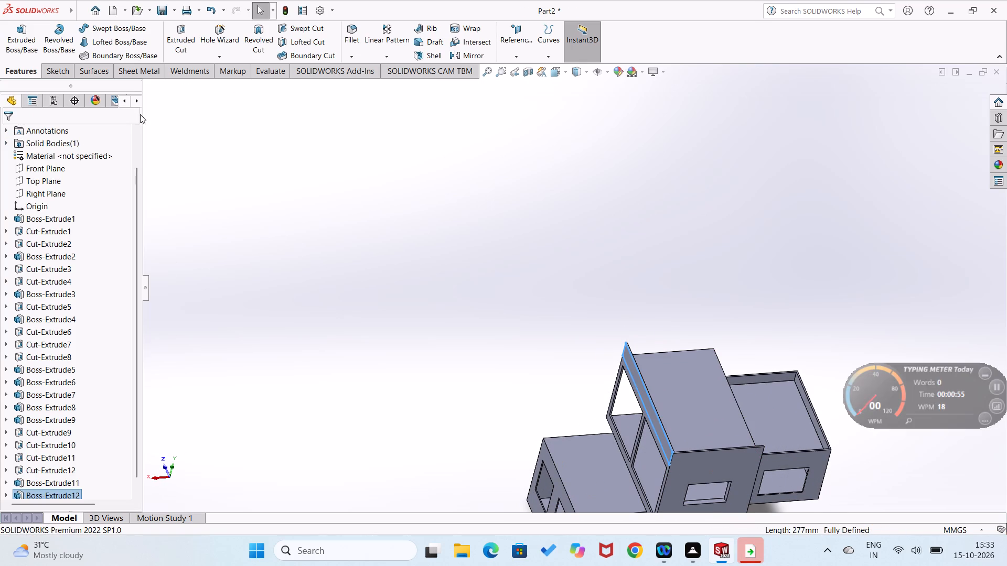
click(199, 181)
On the overhanging block's open front rim face, sketch a 170 by 30 mm rectangle standing on the roof edge across the full width.
middle_drag(559, 338, 633, 398)
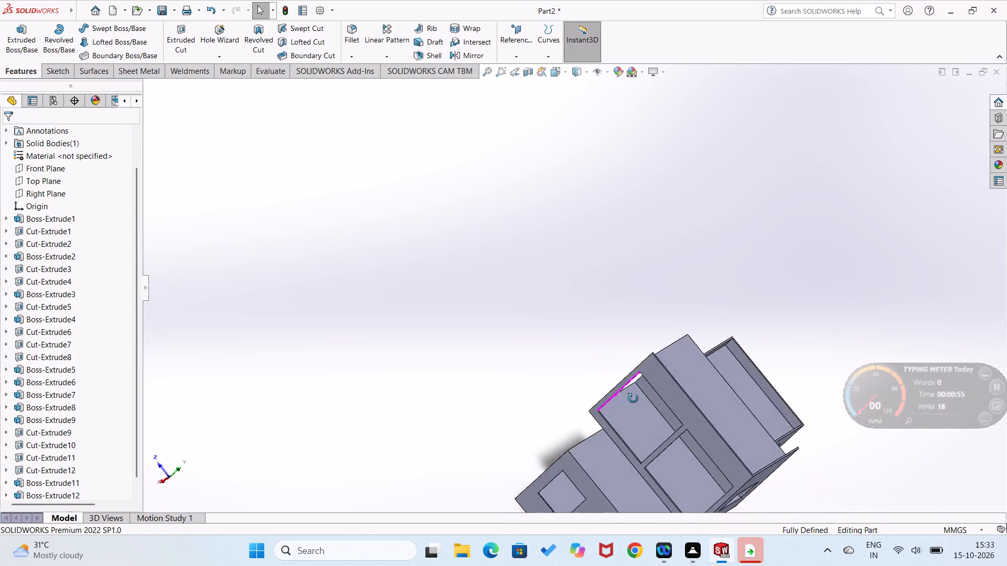
middle_drag(633, 398, 732, 466)
scroll(662, 344, down, 4)
middle_drag(523, 272, 470, 400)
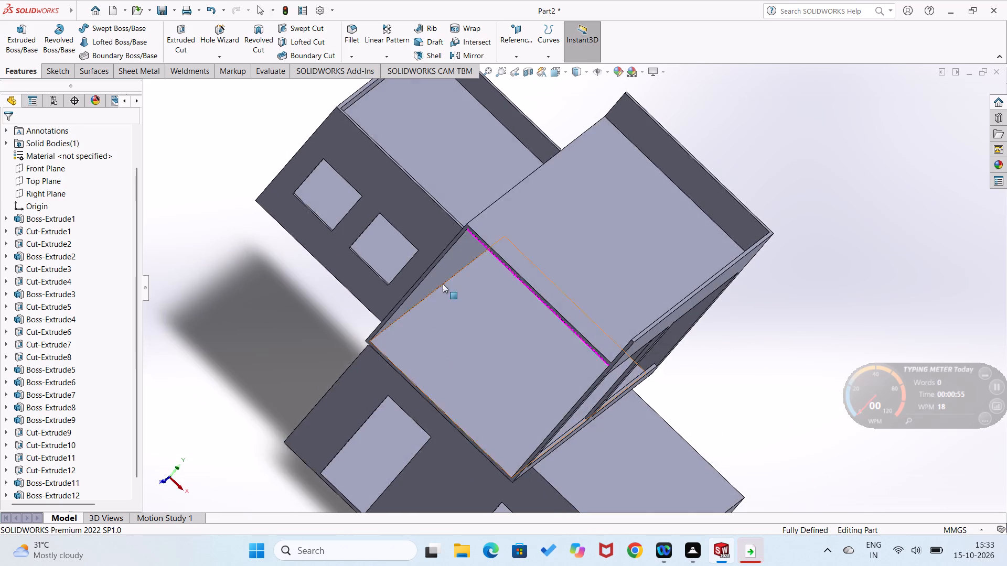
scroll(496, 233, down, 4)
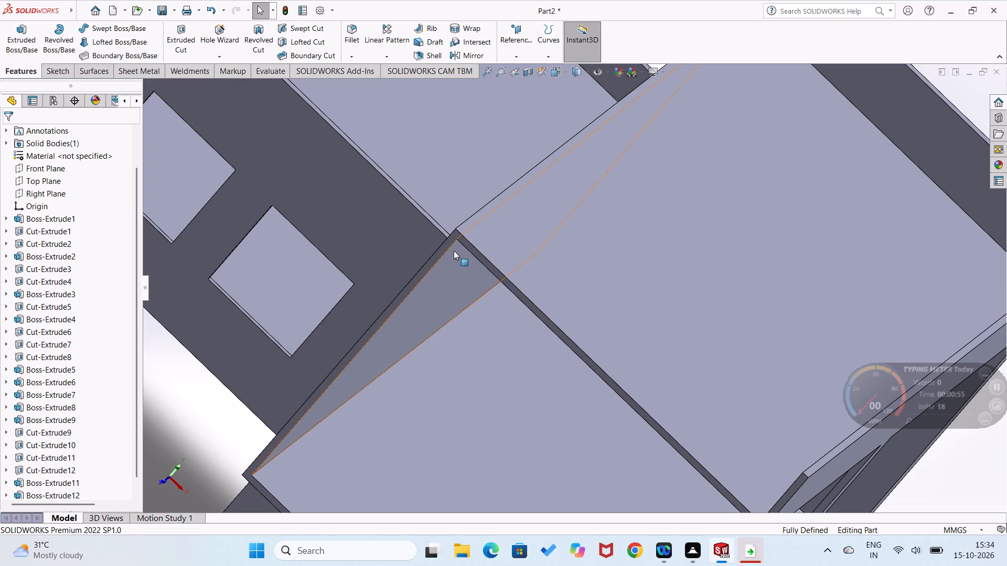
right_click(454, 237)
click(482, 219)
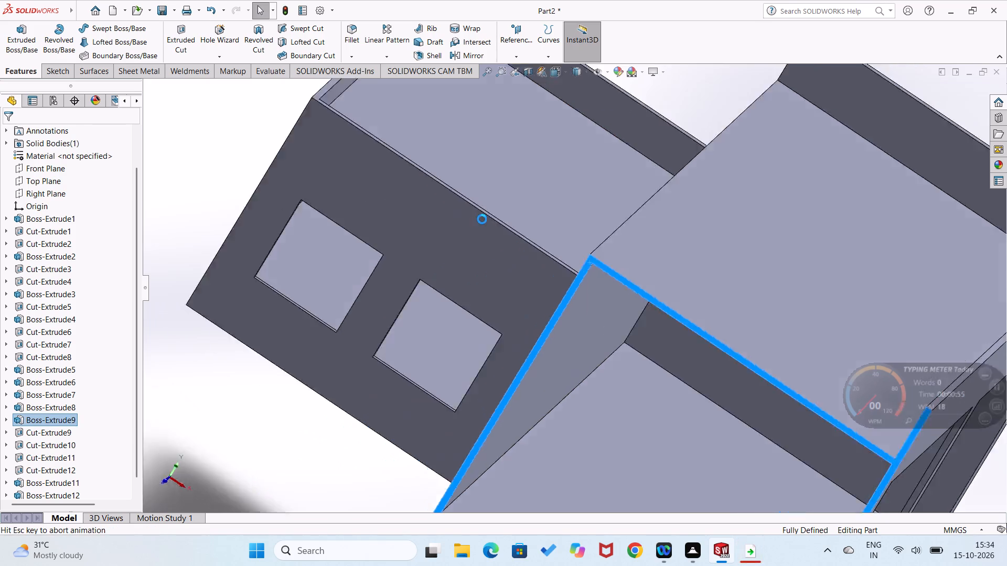
click(459, 146)
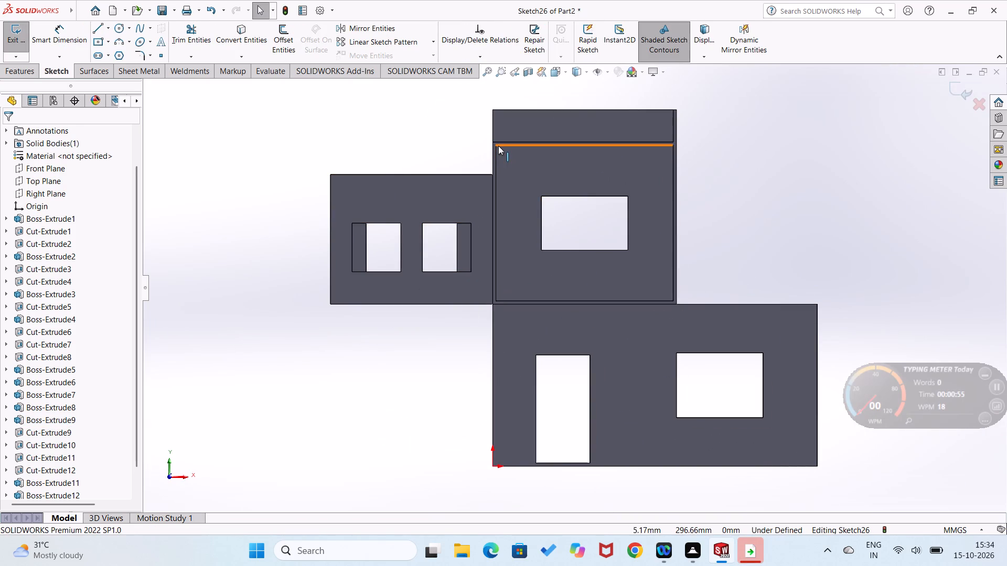
scroll(497, 146, down, 2)
right_drag(473, 159, 443, 217)
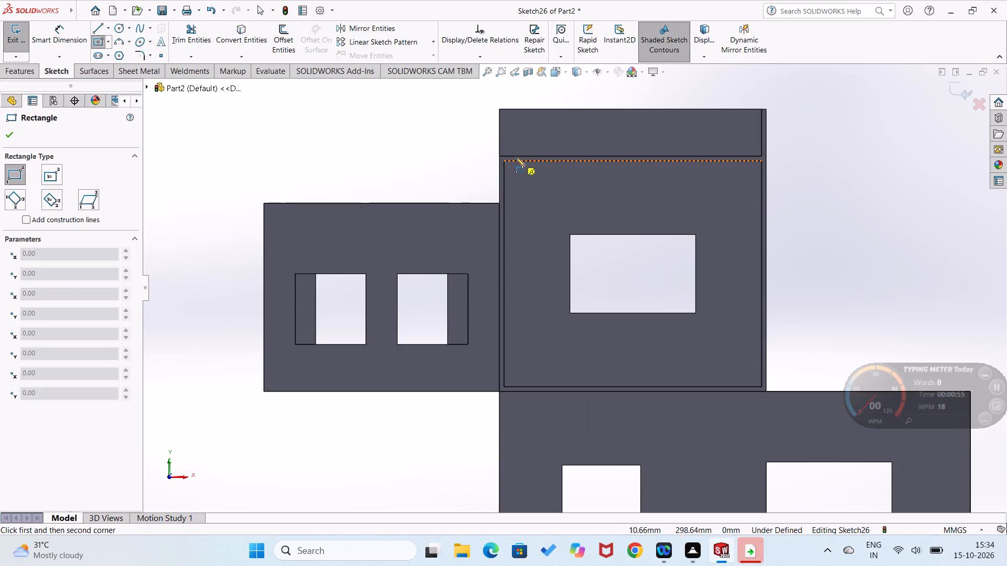
click(498, 156)
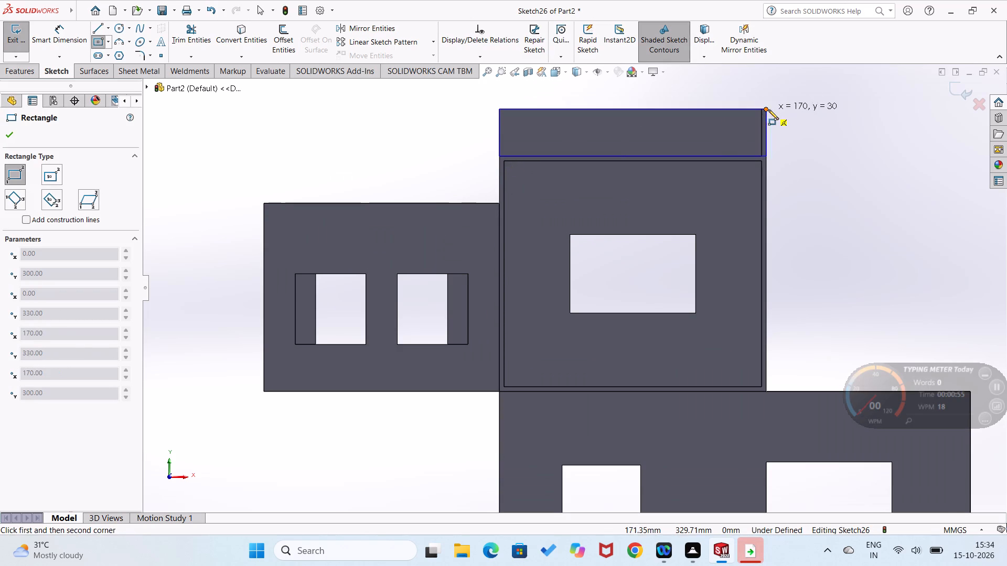
click(768, 109)
right_drag(817, 155, 827, 82)
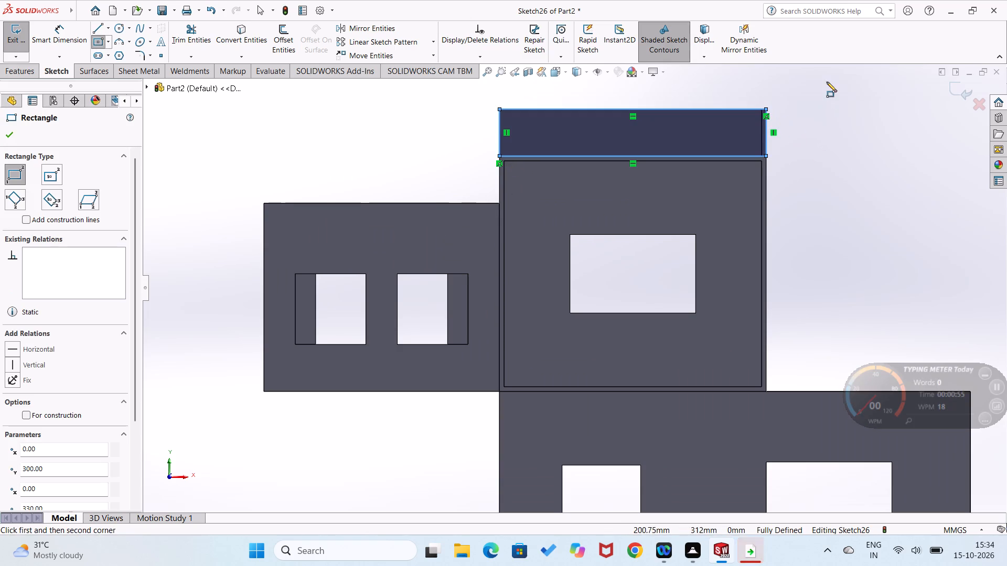
right_drag(827, 82, 827, 80)
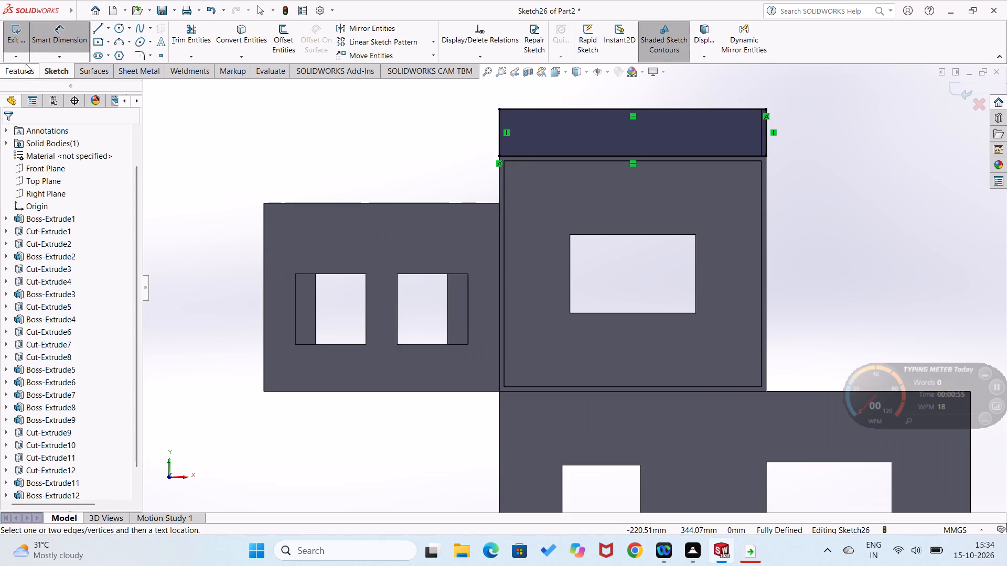
Extrude the front rectangle 3 mm in the reversed direction, over the roof, to make the front parapet wall.
click(28, 63)
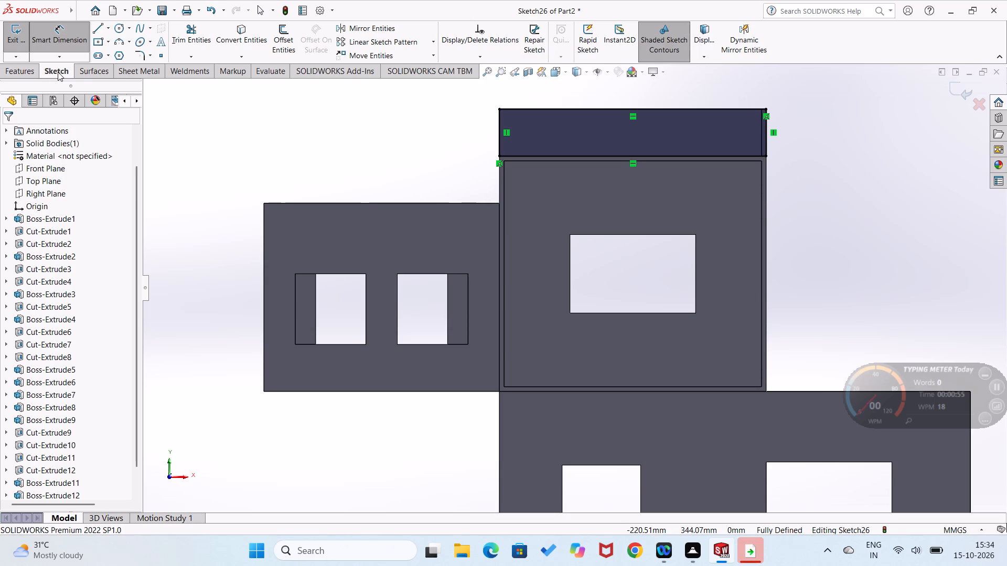
click(13, 68)
click(15, 47)
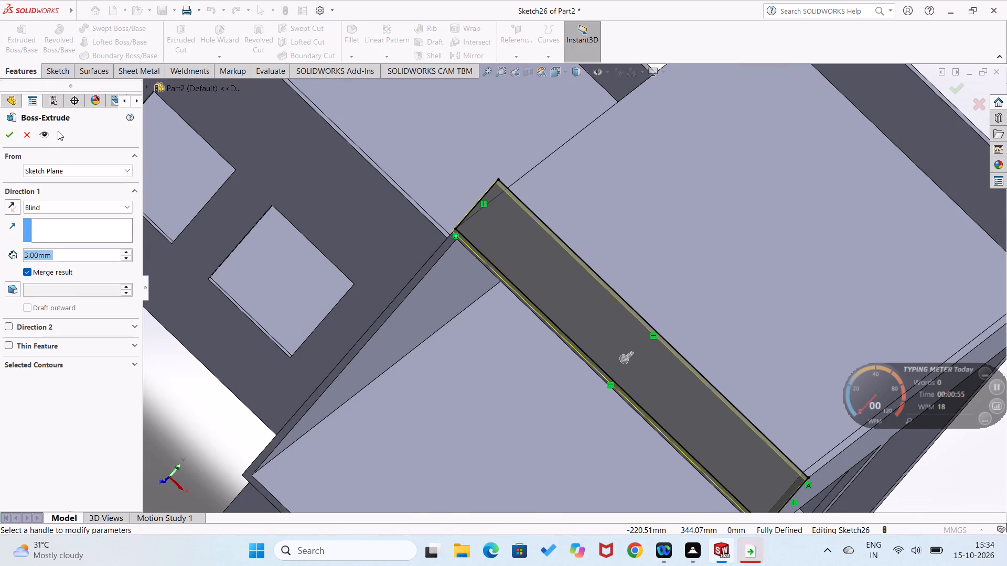
click(10, 209)
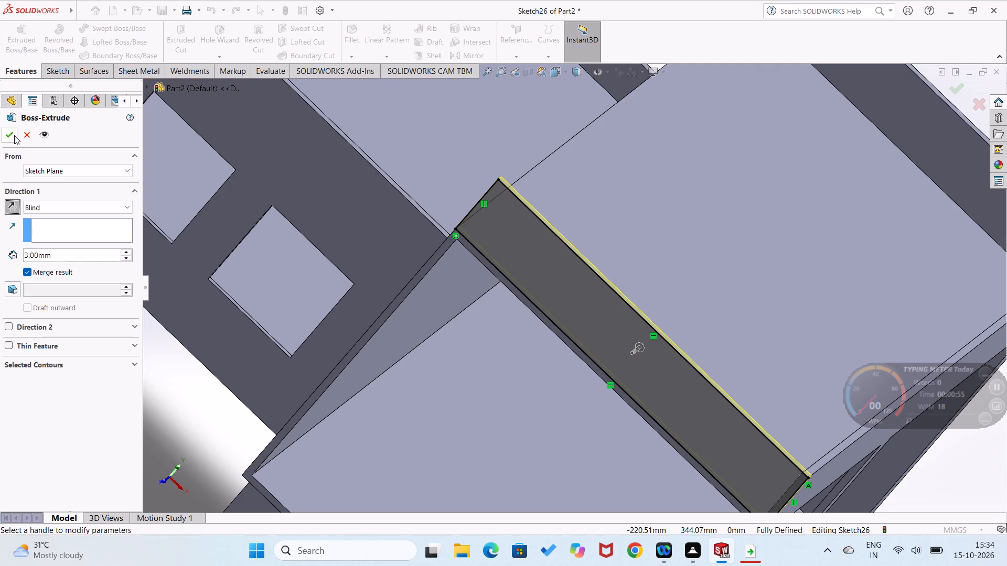
click(14, 133)
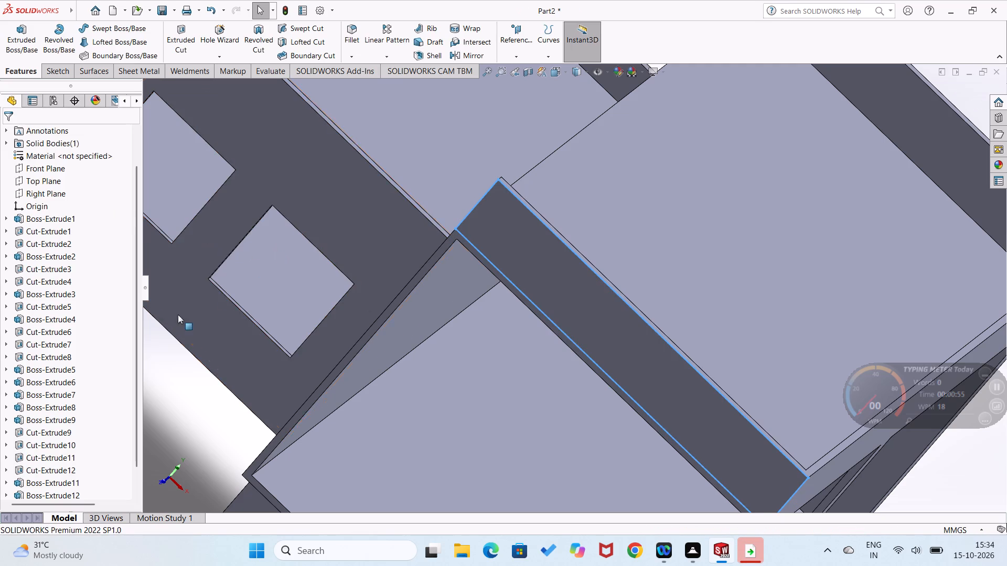
click(178, 386)
On the wide upper block's side face above the overhanging block, sketch a 274 by 30 mm rectangle filling the gap between the end parapets.
middle_drag(271, 285, 317, 342)
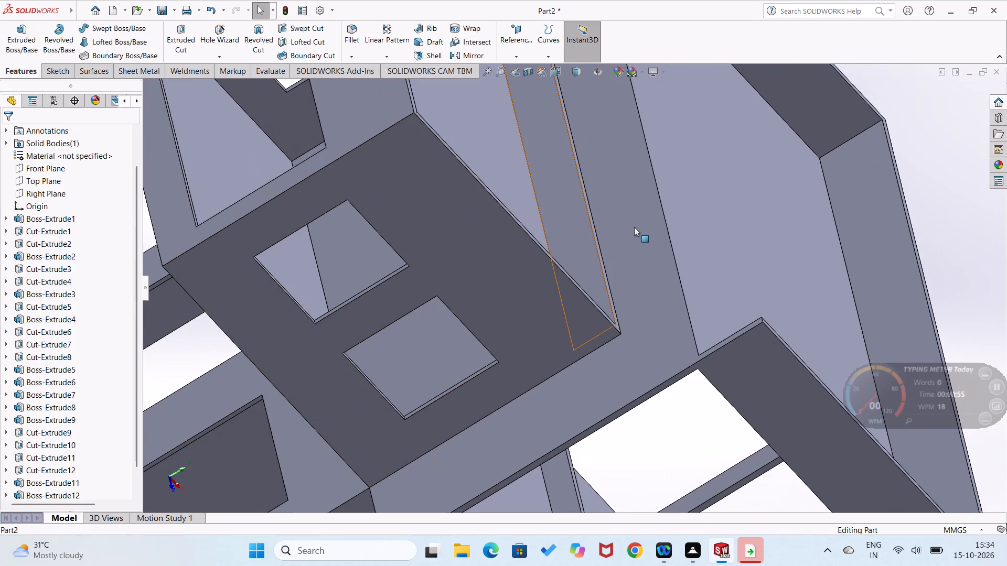
right_click(634, 227)
click(655, 211)
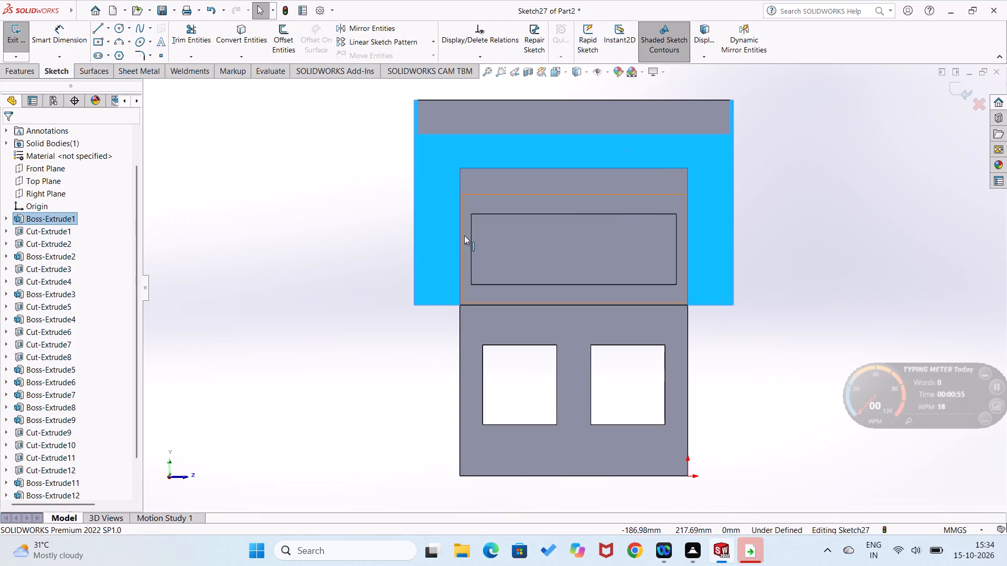
click(355, 252)
right_drag(365, 229, 324, 280)
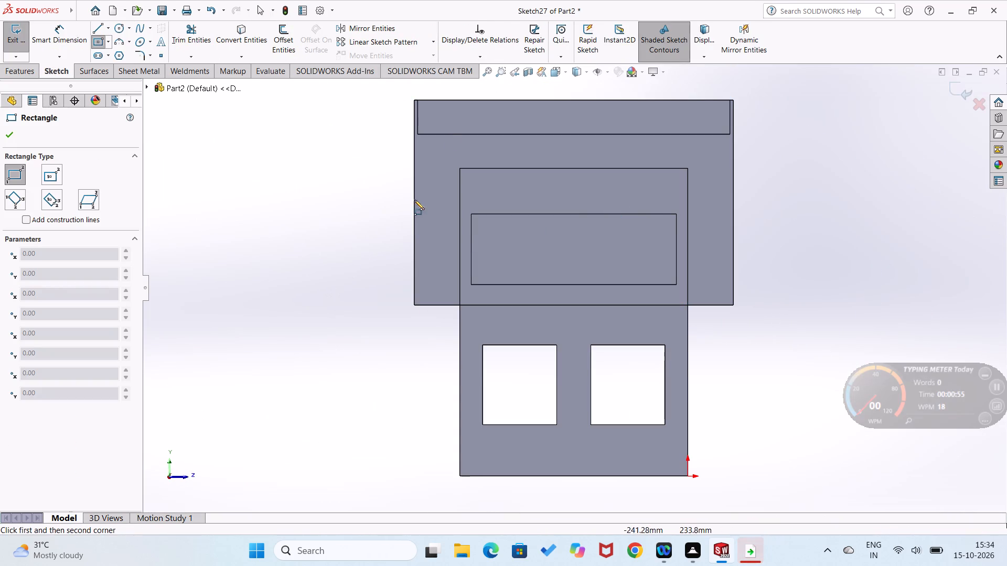
click(420, 136)
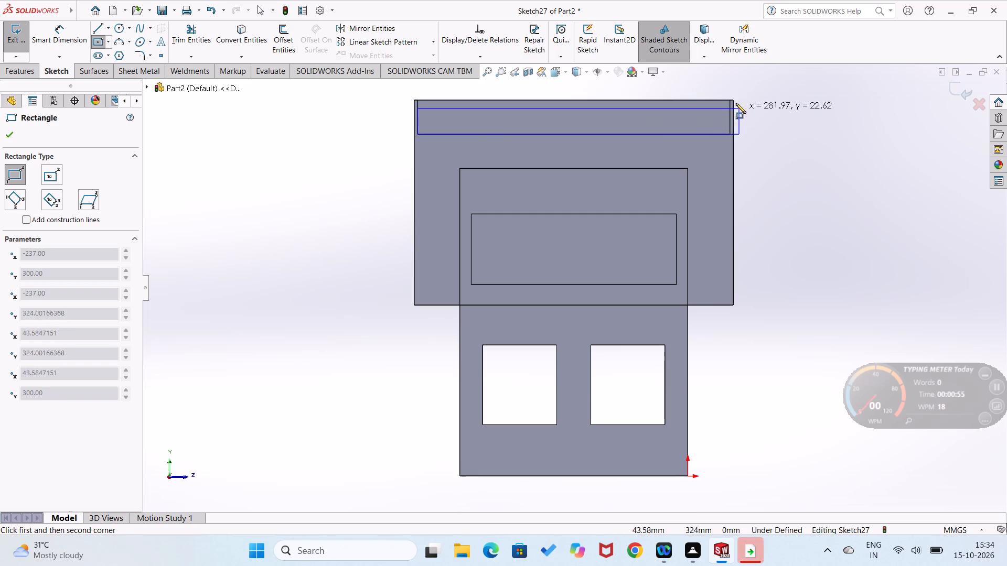
click(729, 100)
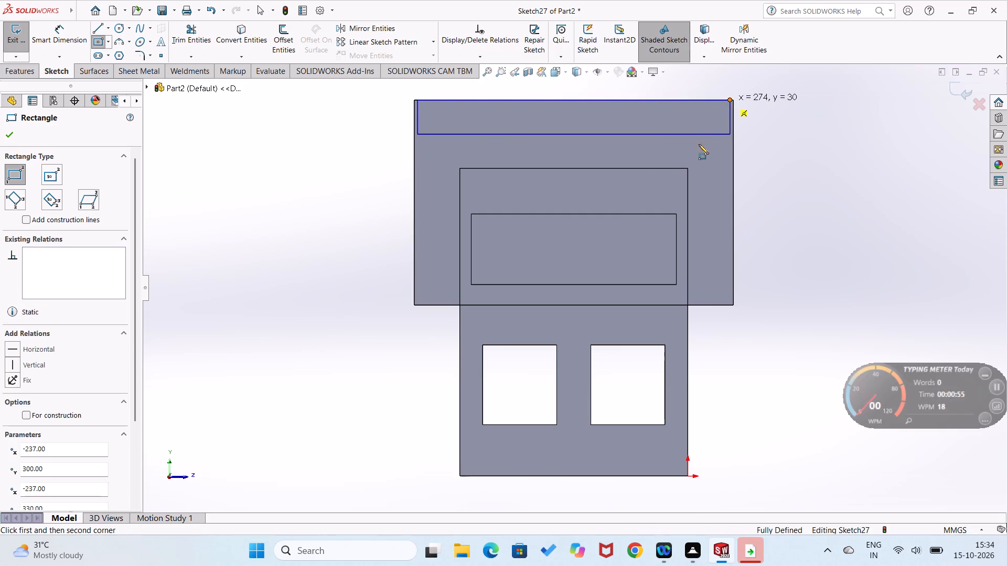
right_drag(236, 268, 261, 162)
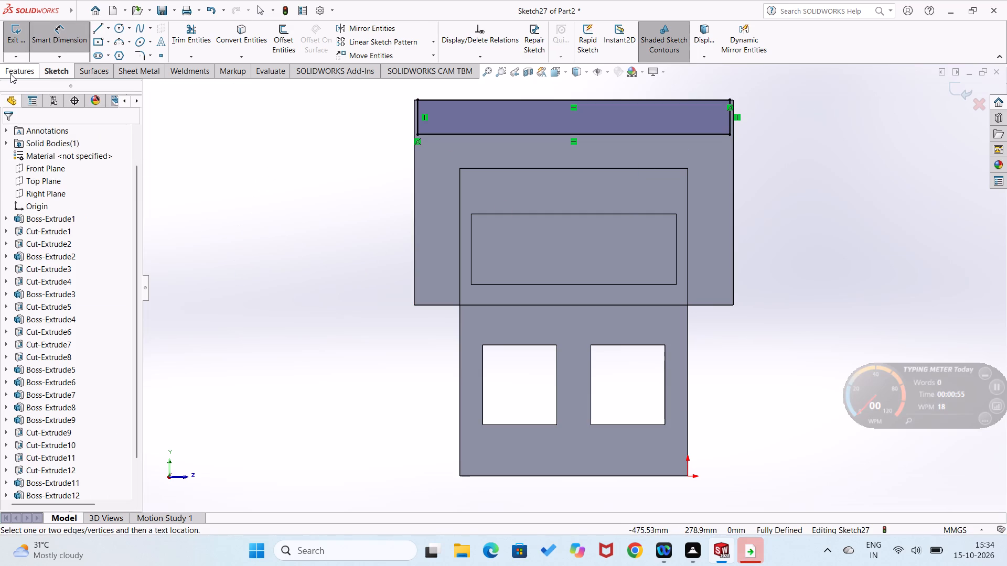
Extrude the gap rectangle 3 mm in the reversed direction, over the upper block's roof, to make the parapet wall on this side.
click(10, 74)
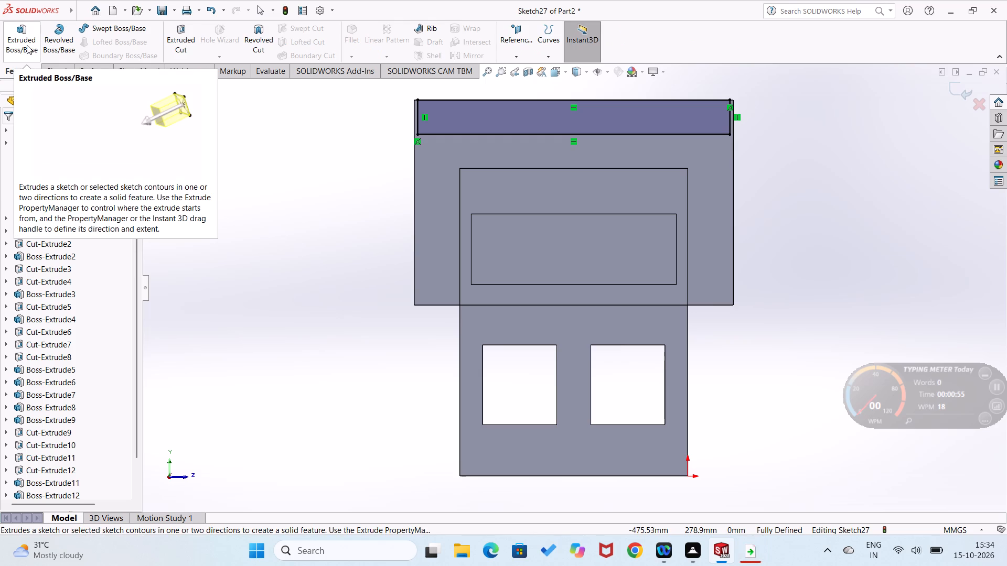
click(27, 45)
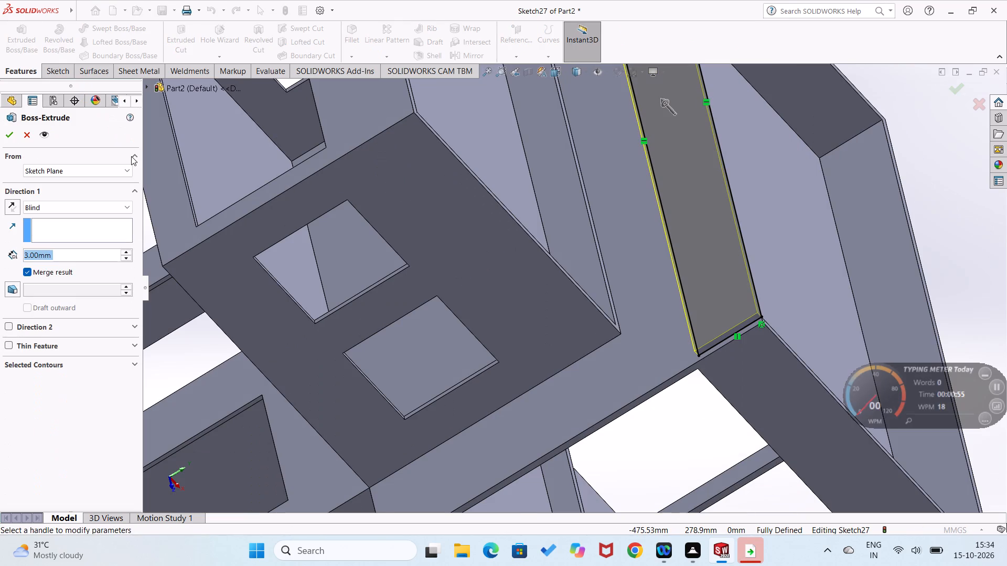
click(13, 201)
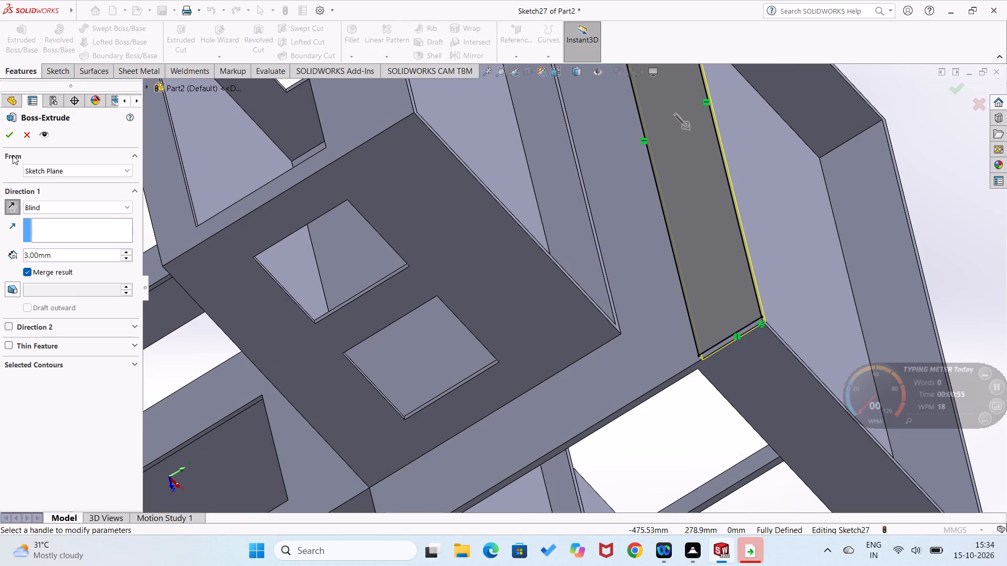
click(14, 135)
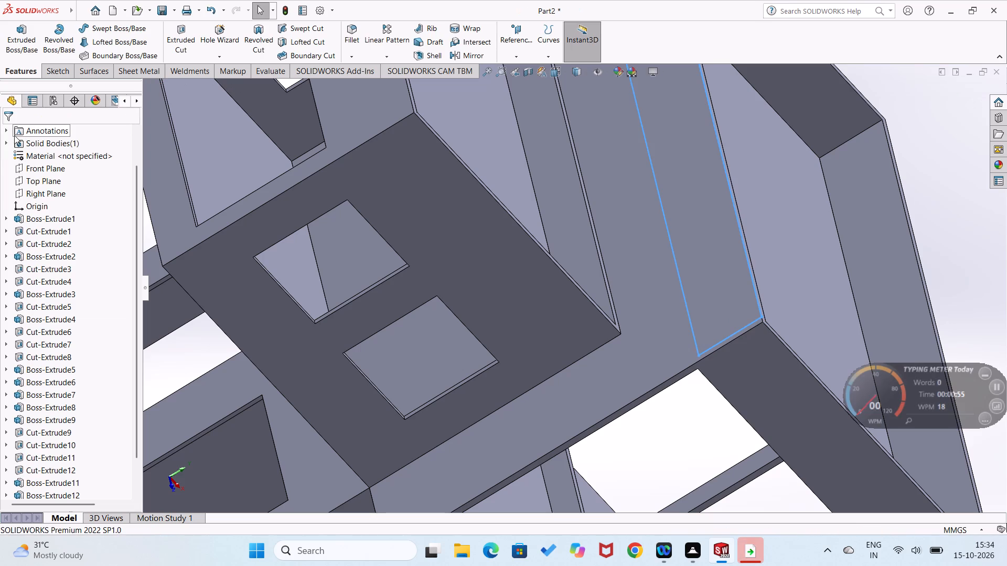
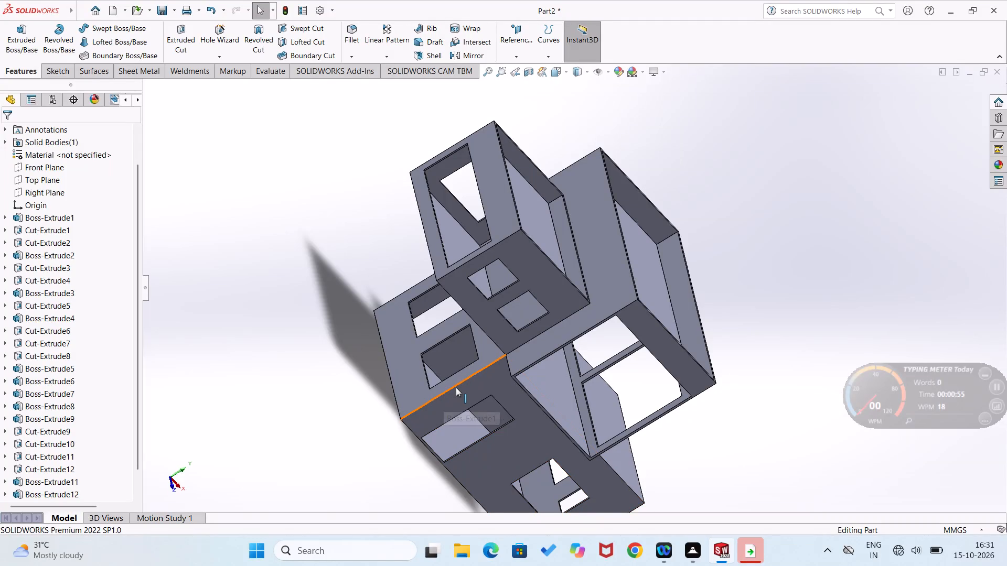
Set the house model to the isometric view and save the part in the Documents folder under the name "buliding".
key(ctrl+7)
click(370, 412)
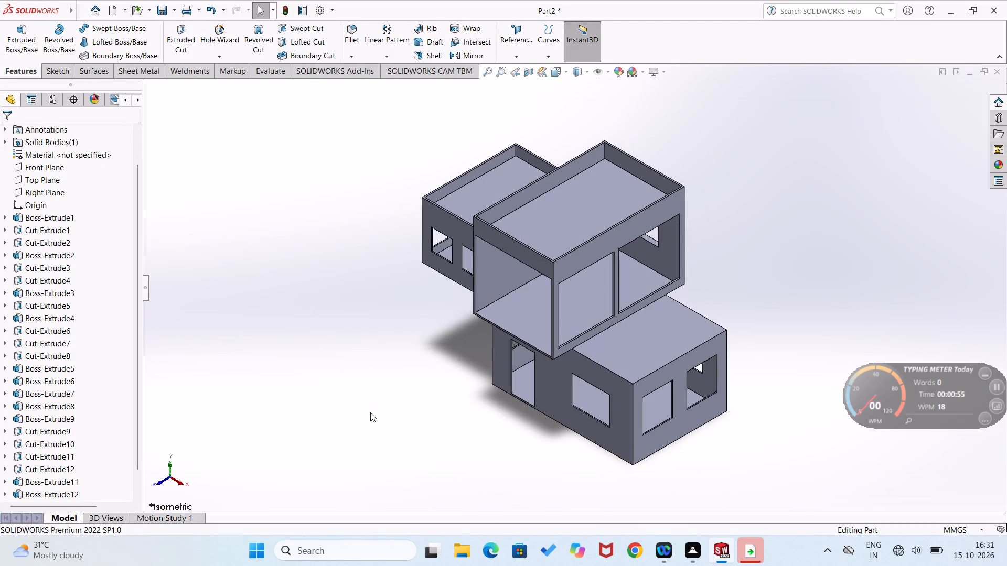
key(ctrl+s)
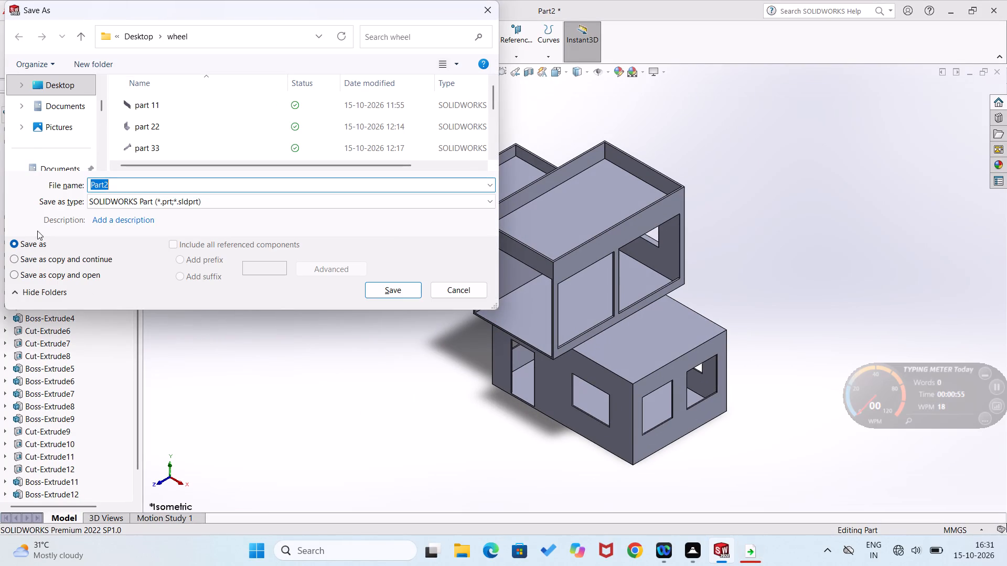
click(41, 108)
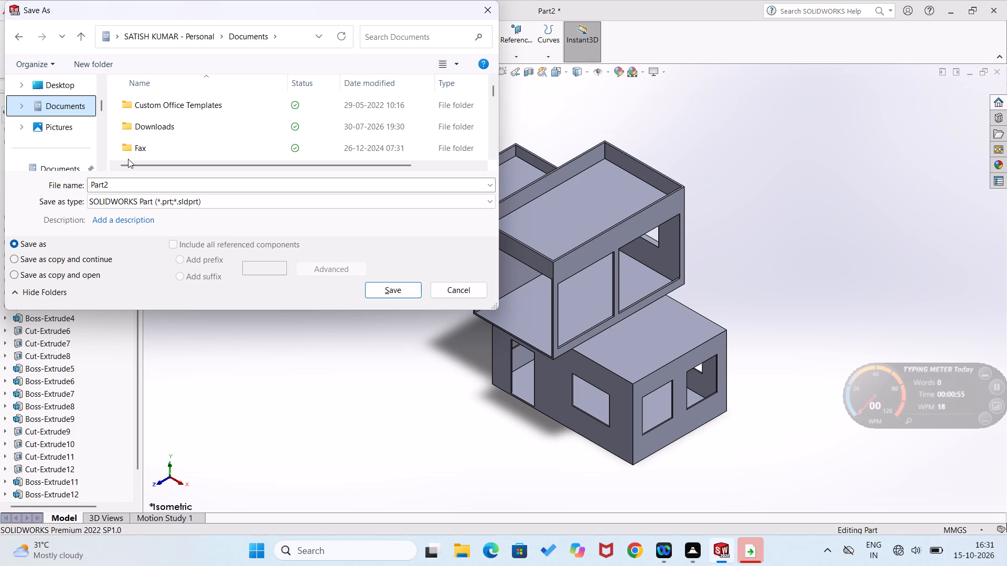
text(bulid)
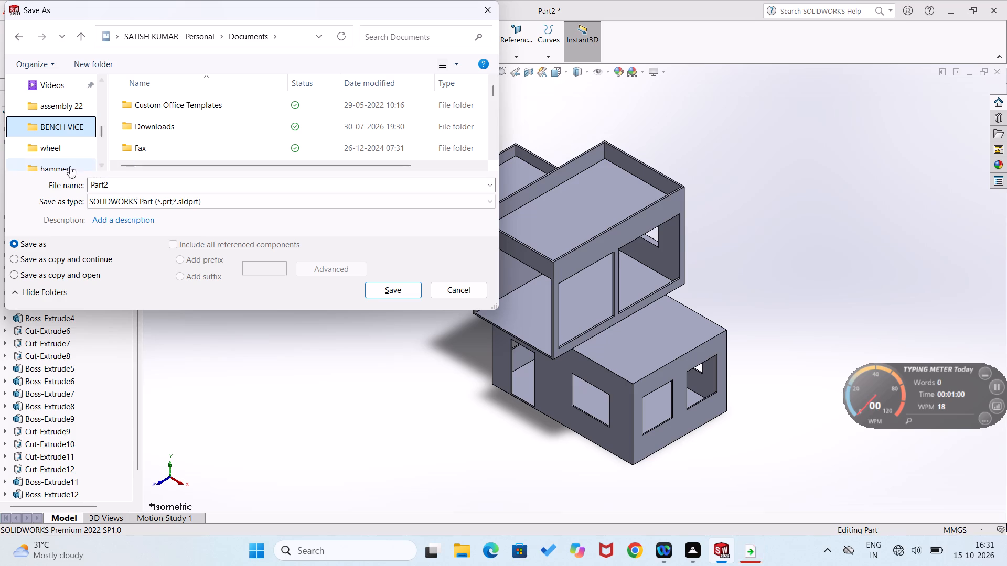
scroll(54, 136, up, 1)
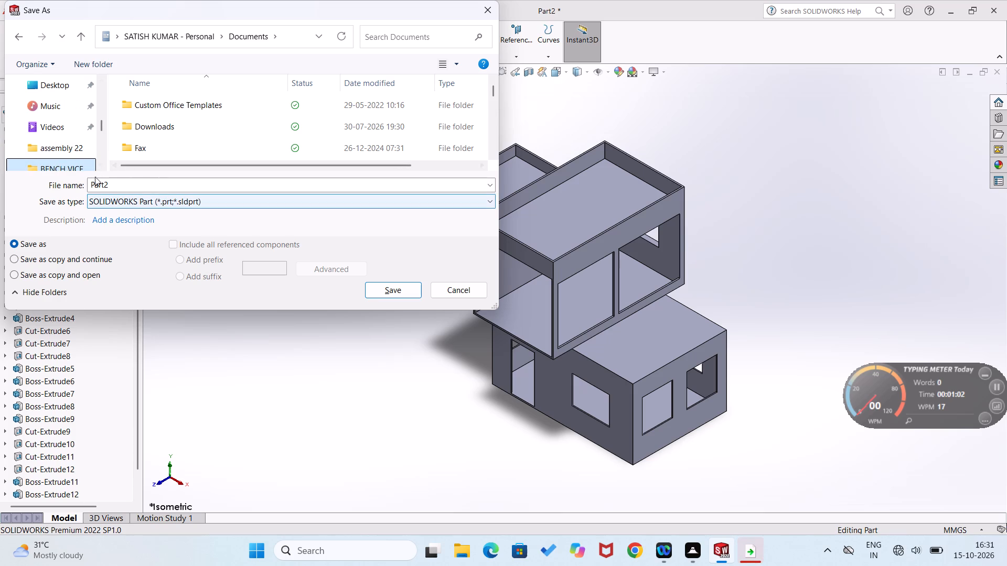
scroll(48, 125, up, 2)
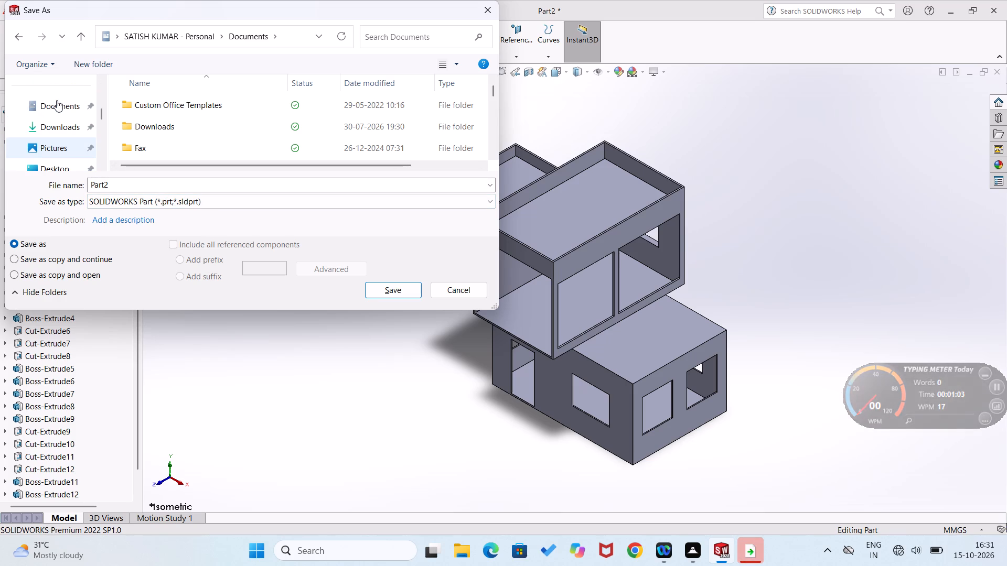
click(57, 100)
drag(135, 189, 87, 180)
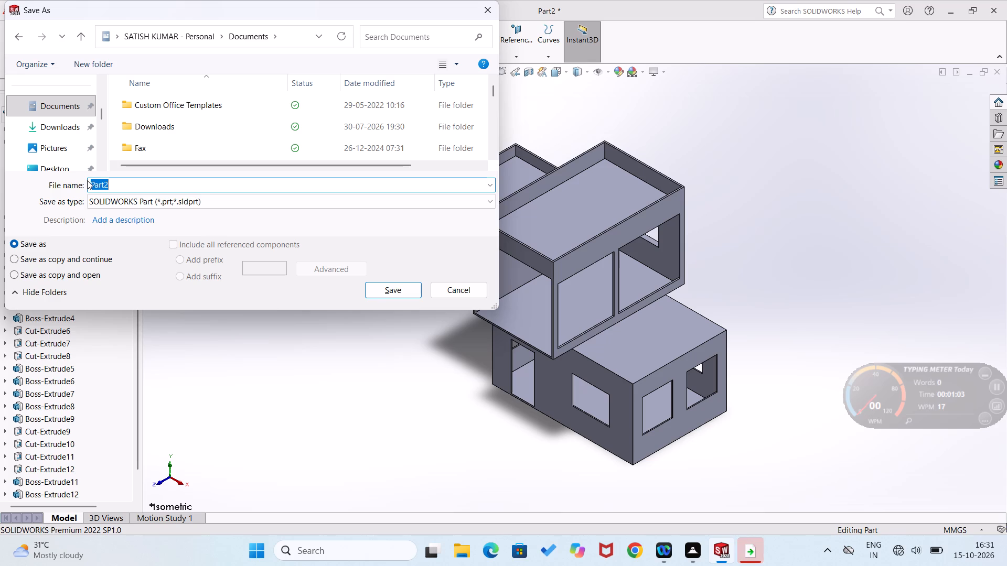
text(bu)
text(li)
text(ding)
key(space)
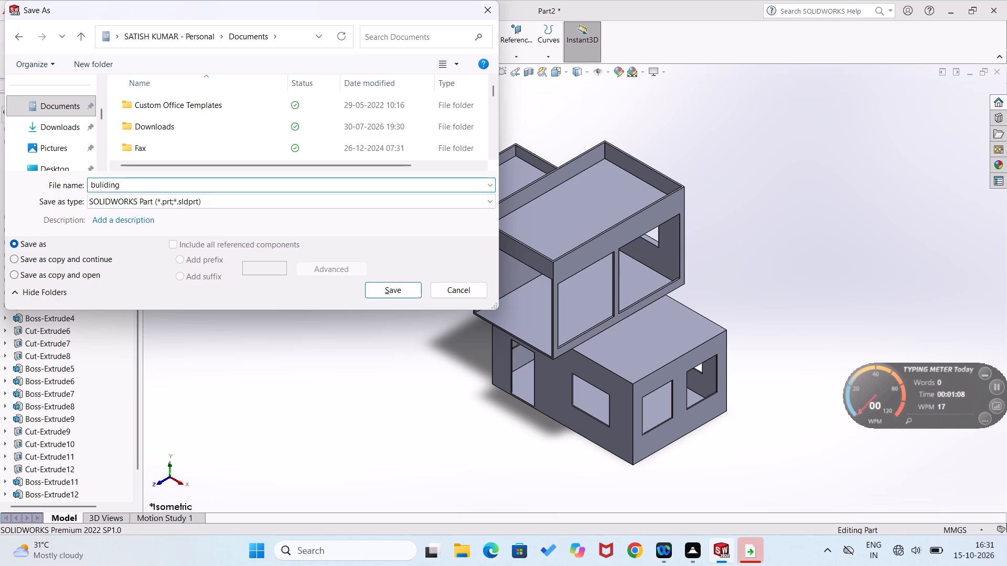
click(394, 288)
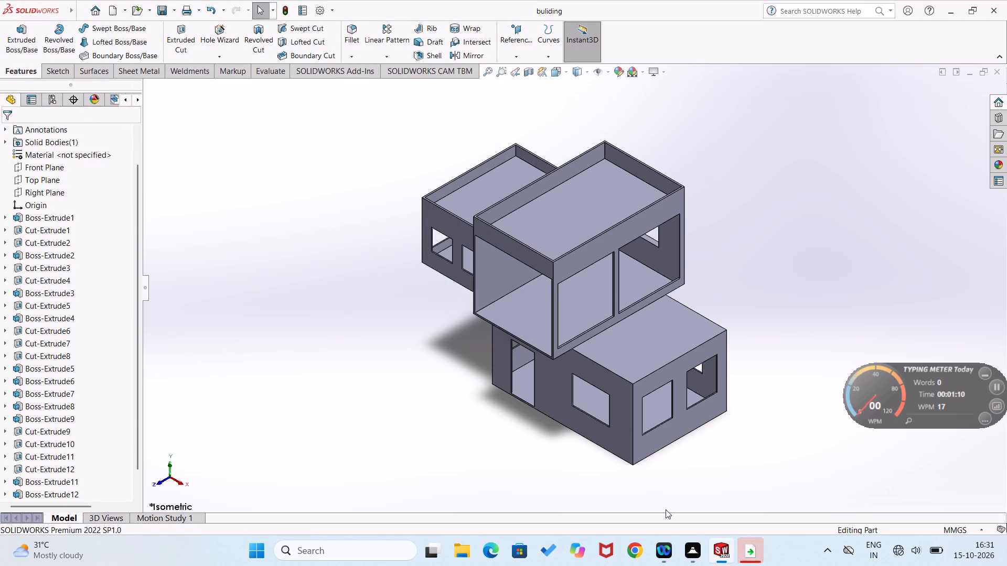